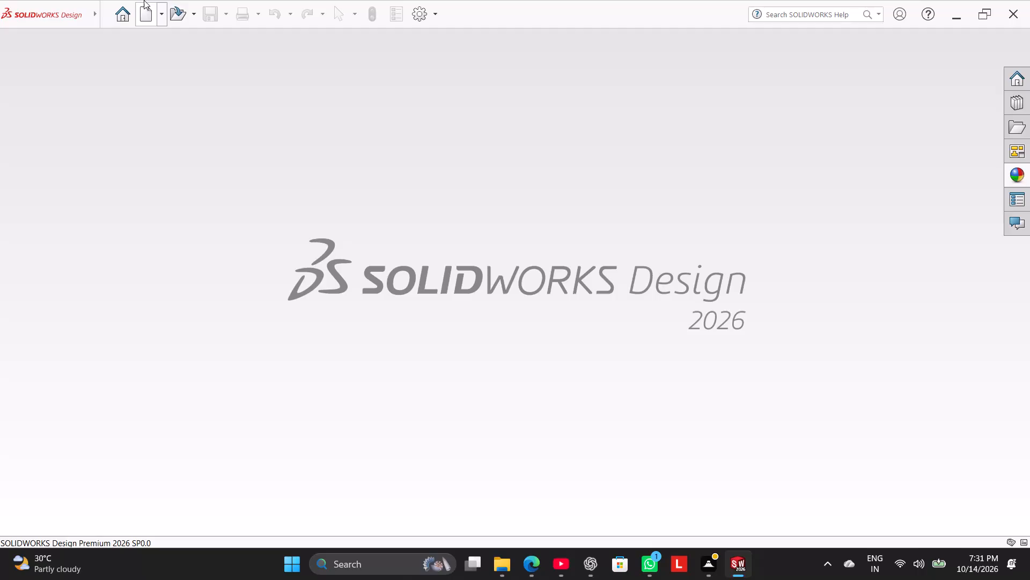
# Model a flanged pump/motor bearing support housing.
# Create a new part document.
pyautogui.click(146, 11)
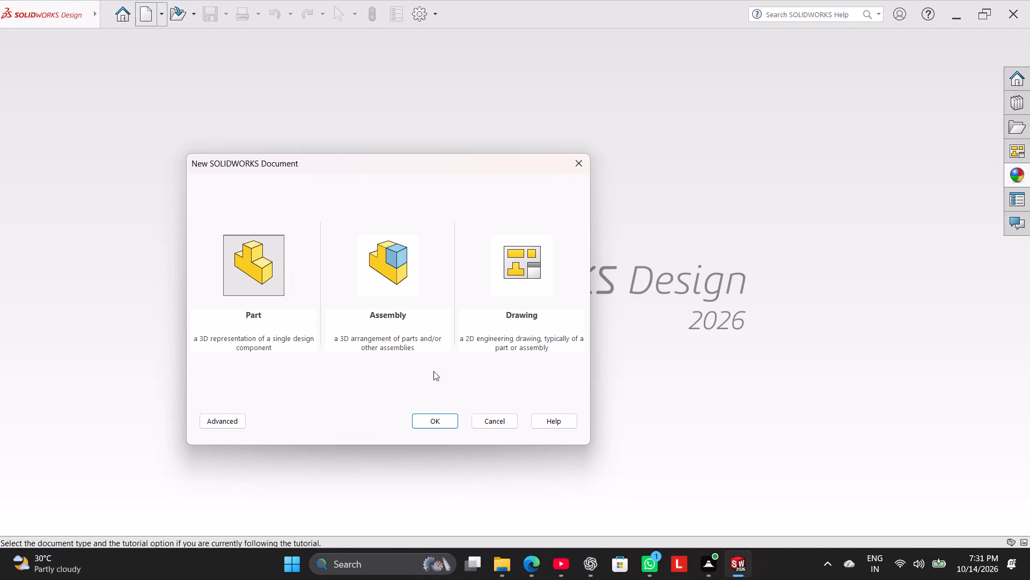
pyautogui.click(444, 419)
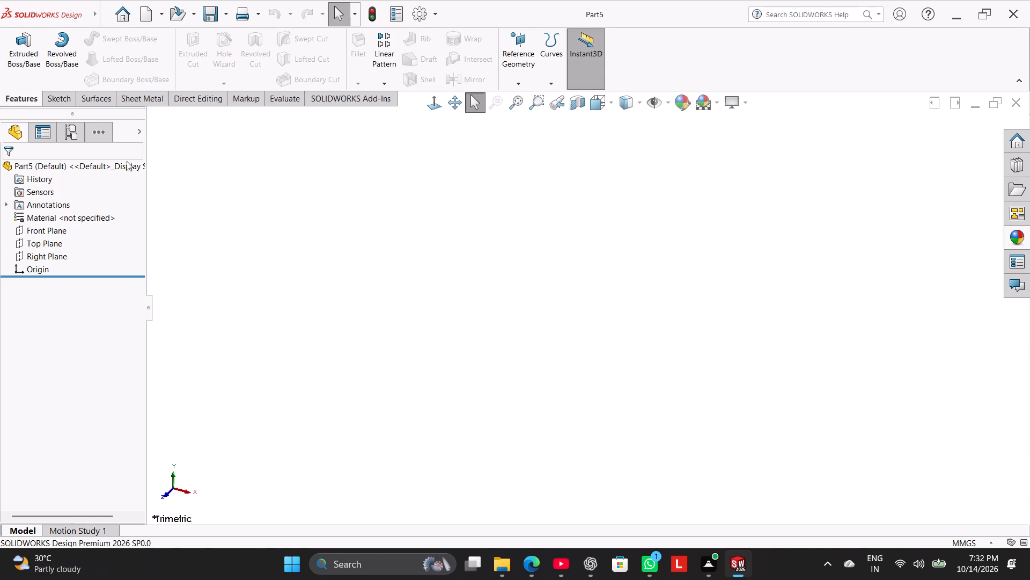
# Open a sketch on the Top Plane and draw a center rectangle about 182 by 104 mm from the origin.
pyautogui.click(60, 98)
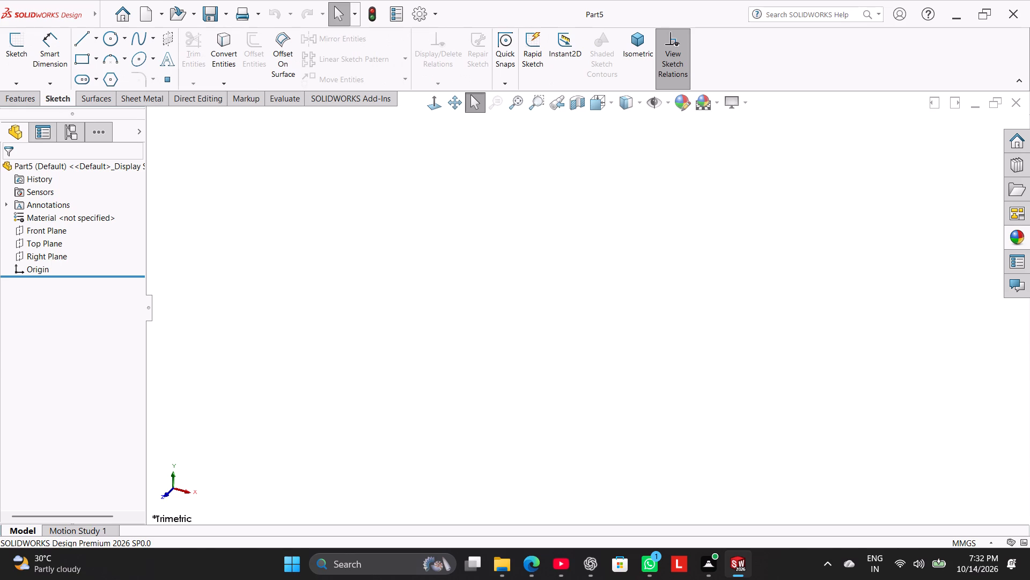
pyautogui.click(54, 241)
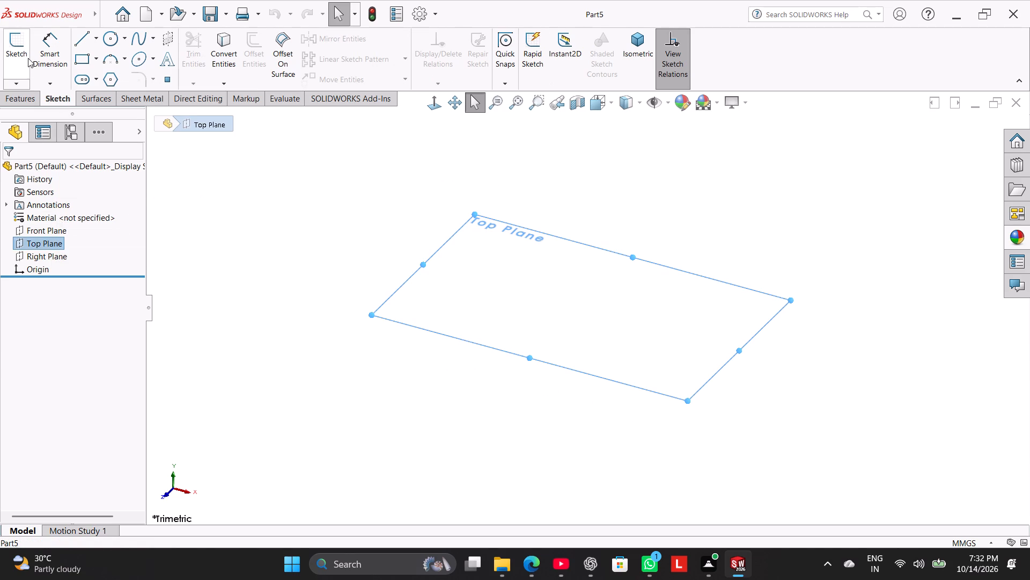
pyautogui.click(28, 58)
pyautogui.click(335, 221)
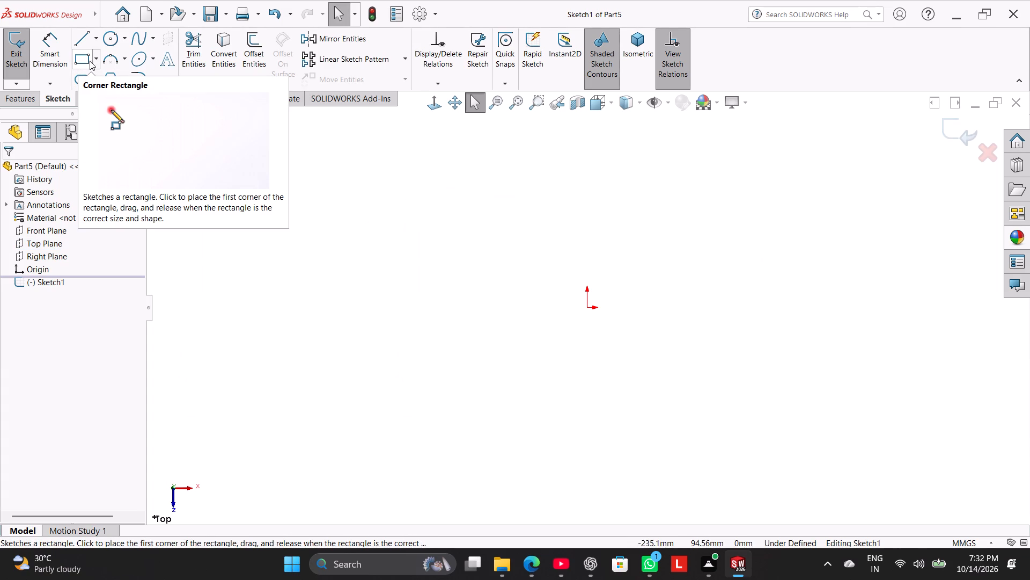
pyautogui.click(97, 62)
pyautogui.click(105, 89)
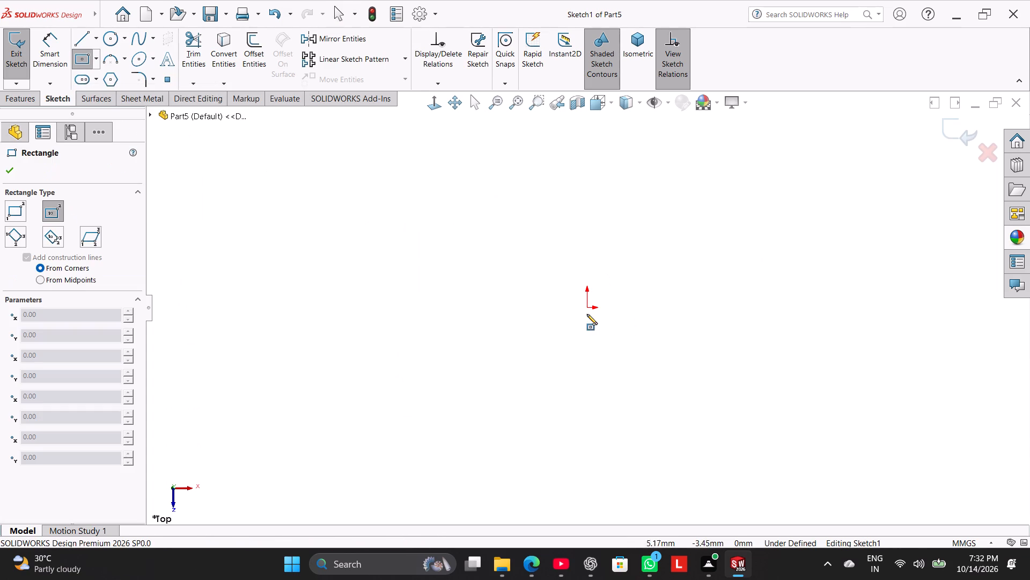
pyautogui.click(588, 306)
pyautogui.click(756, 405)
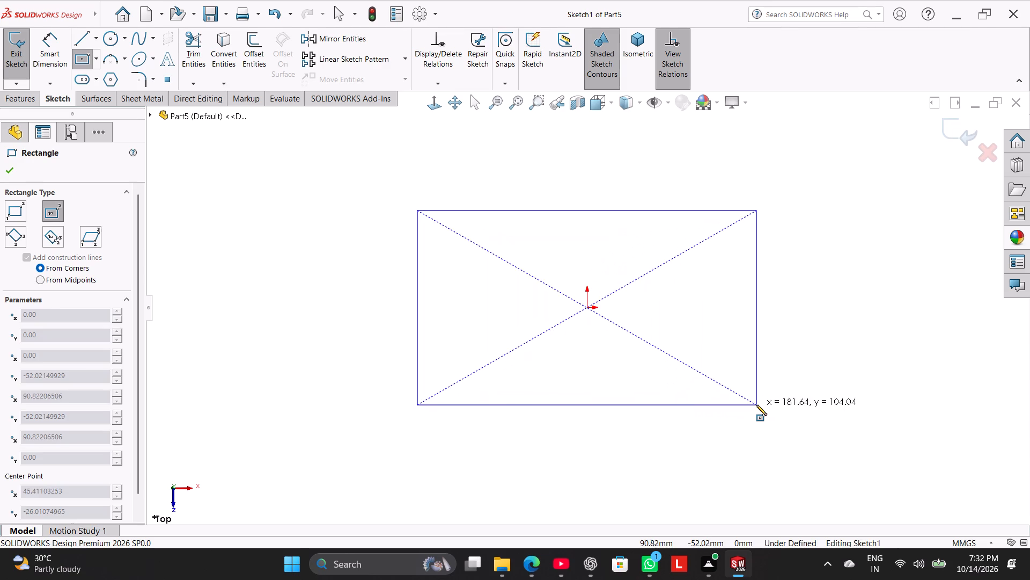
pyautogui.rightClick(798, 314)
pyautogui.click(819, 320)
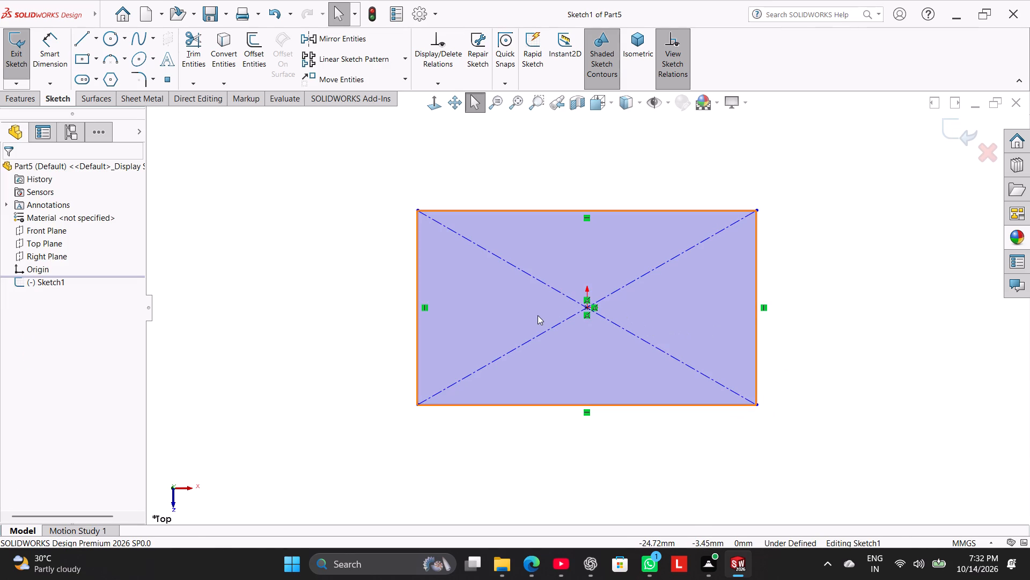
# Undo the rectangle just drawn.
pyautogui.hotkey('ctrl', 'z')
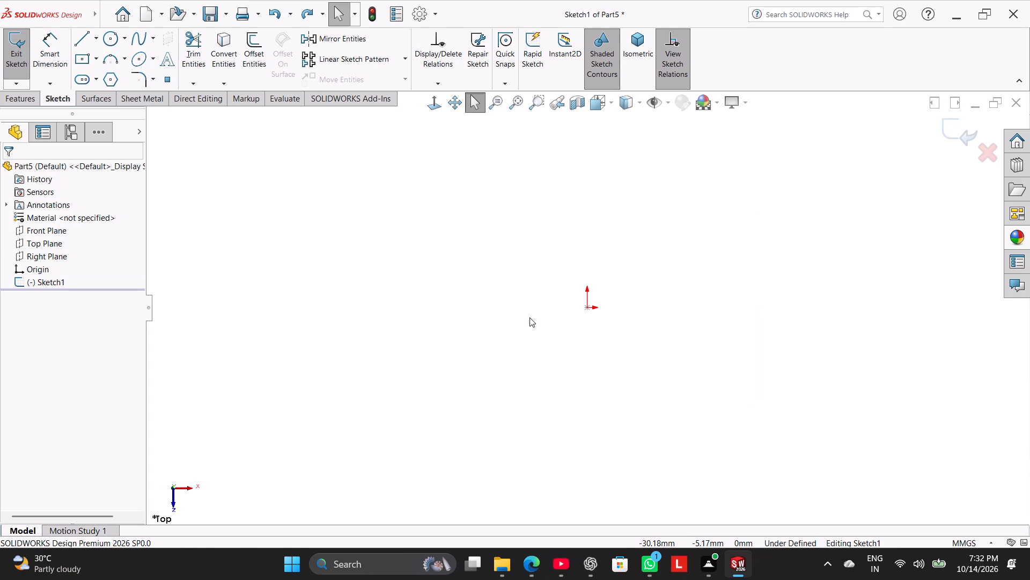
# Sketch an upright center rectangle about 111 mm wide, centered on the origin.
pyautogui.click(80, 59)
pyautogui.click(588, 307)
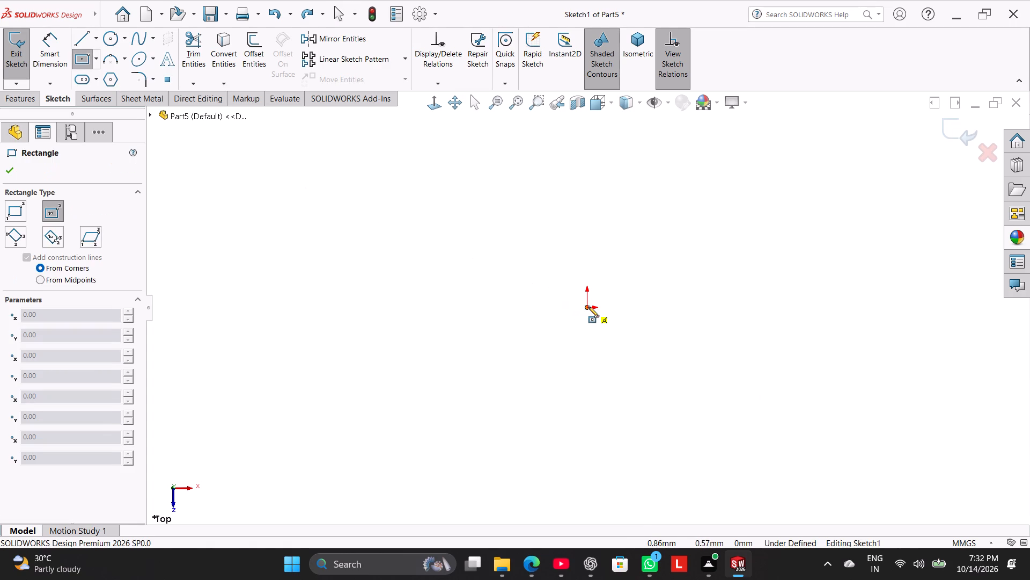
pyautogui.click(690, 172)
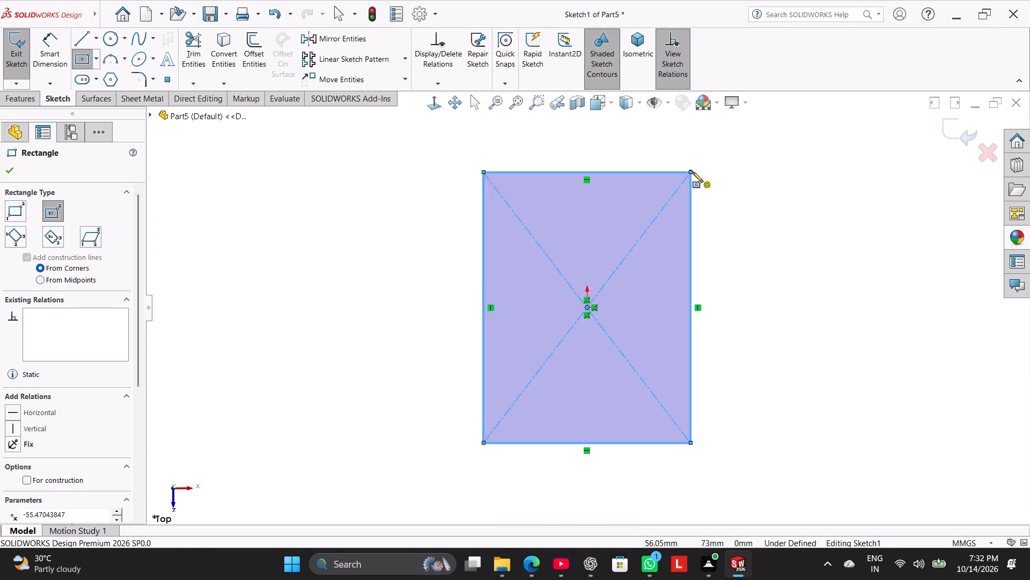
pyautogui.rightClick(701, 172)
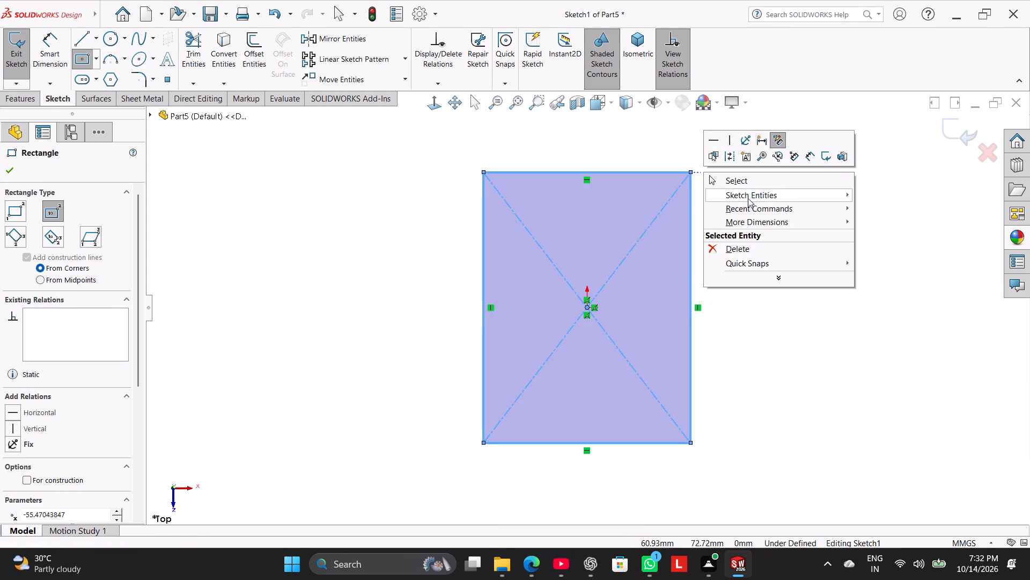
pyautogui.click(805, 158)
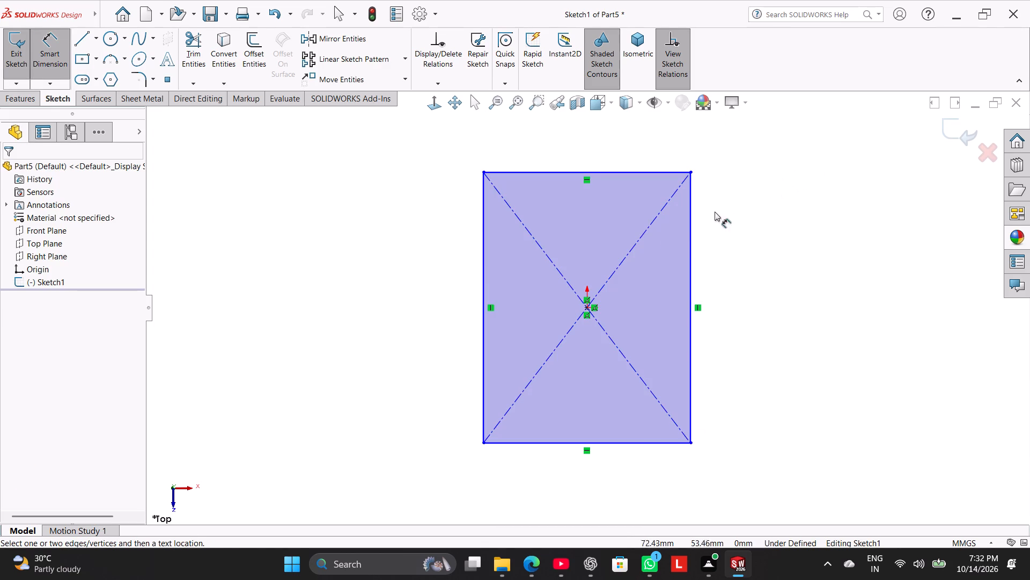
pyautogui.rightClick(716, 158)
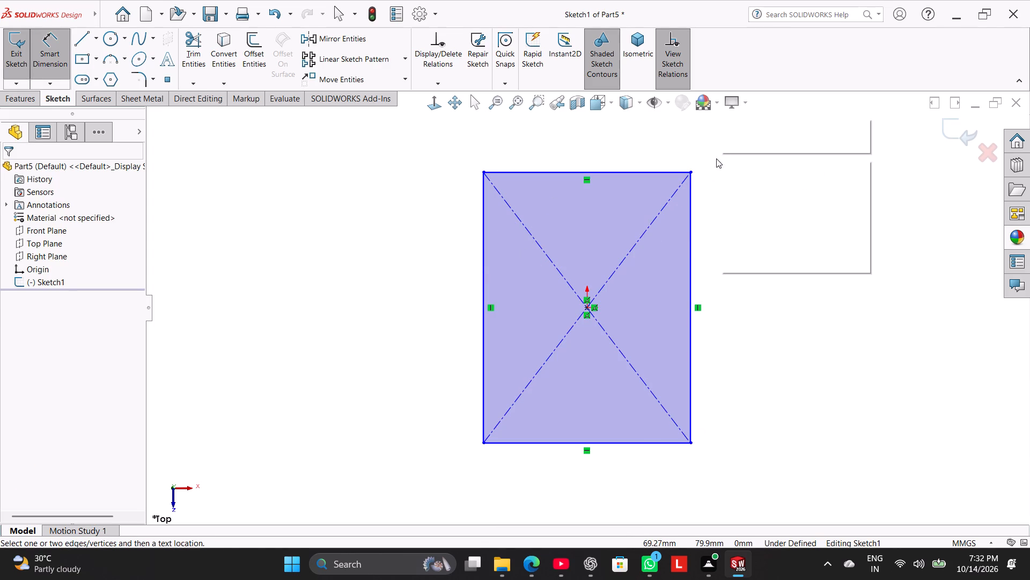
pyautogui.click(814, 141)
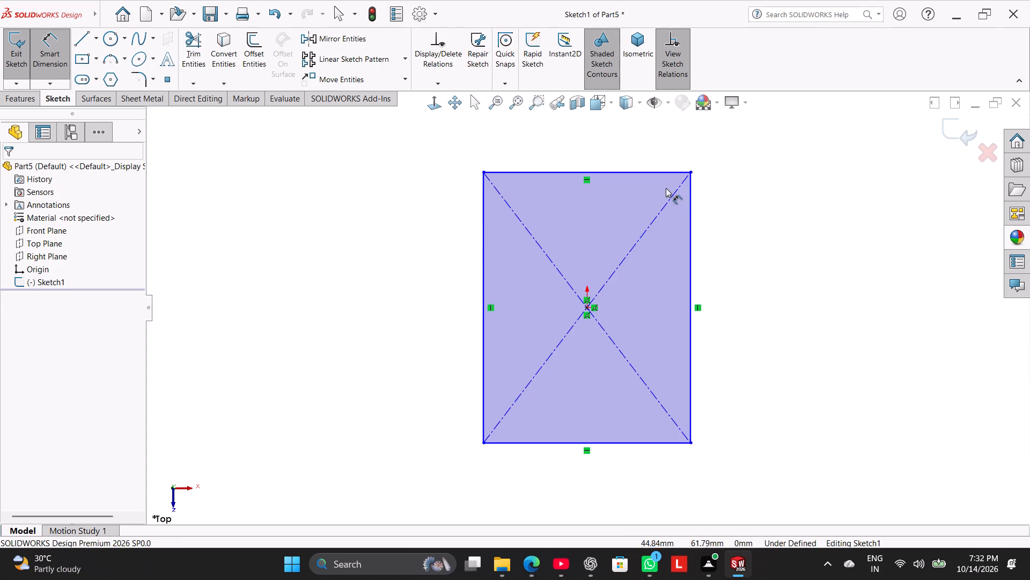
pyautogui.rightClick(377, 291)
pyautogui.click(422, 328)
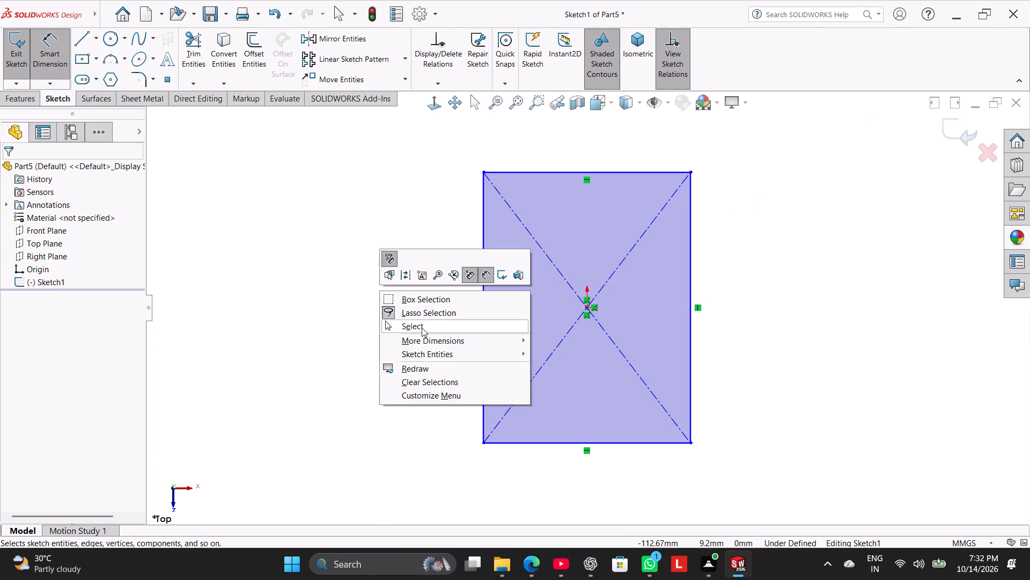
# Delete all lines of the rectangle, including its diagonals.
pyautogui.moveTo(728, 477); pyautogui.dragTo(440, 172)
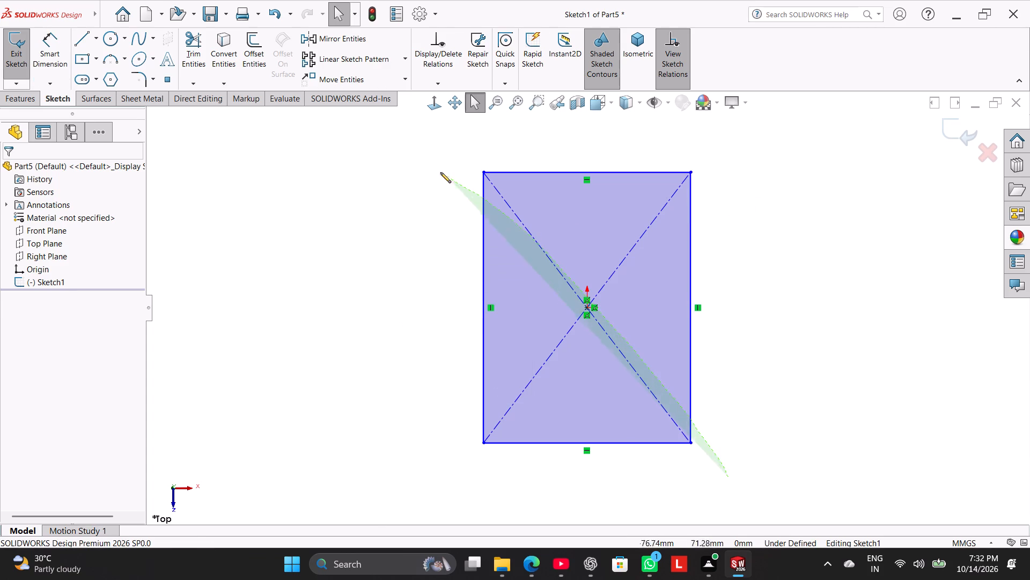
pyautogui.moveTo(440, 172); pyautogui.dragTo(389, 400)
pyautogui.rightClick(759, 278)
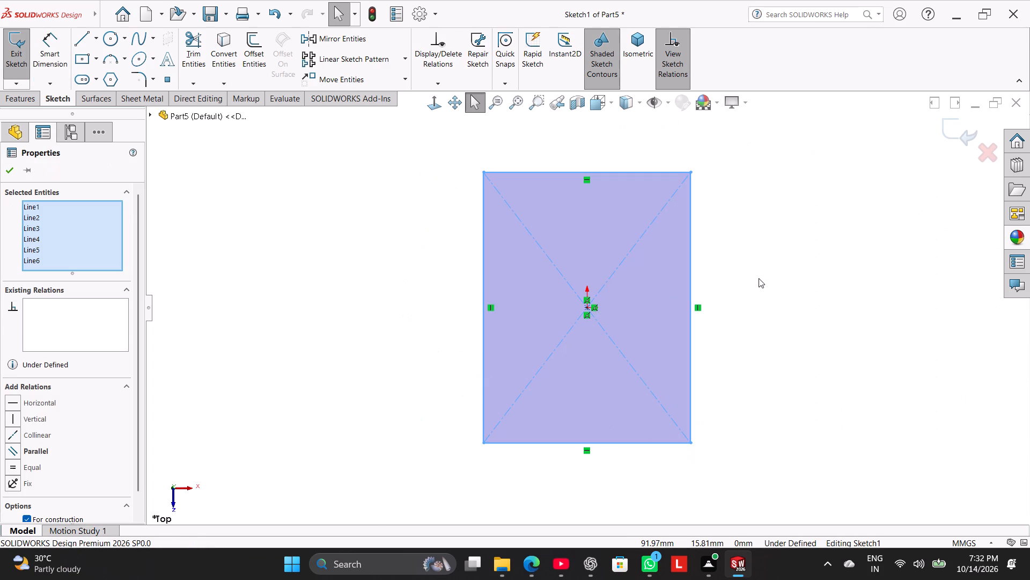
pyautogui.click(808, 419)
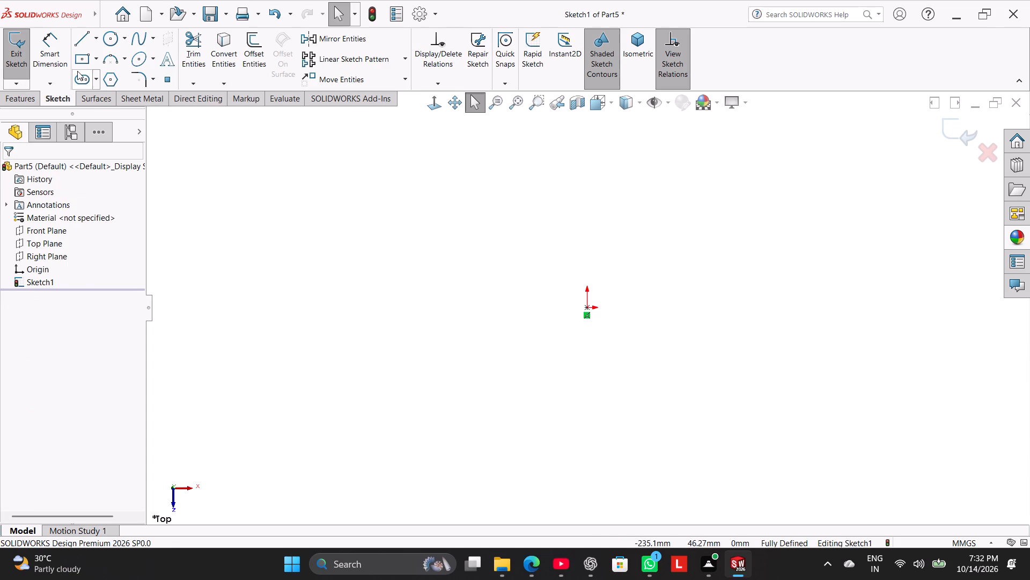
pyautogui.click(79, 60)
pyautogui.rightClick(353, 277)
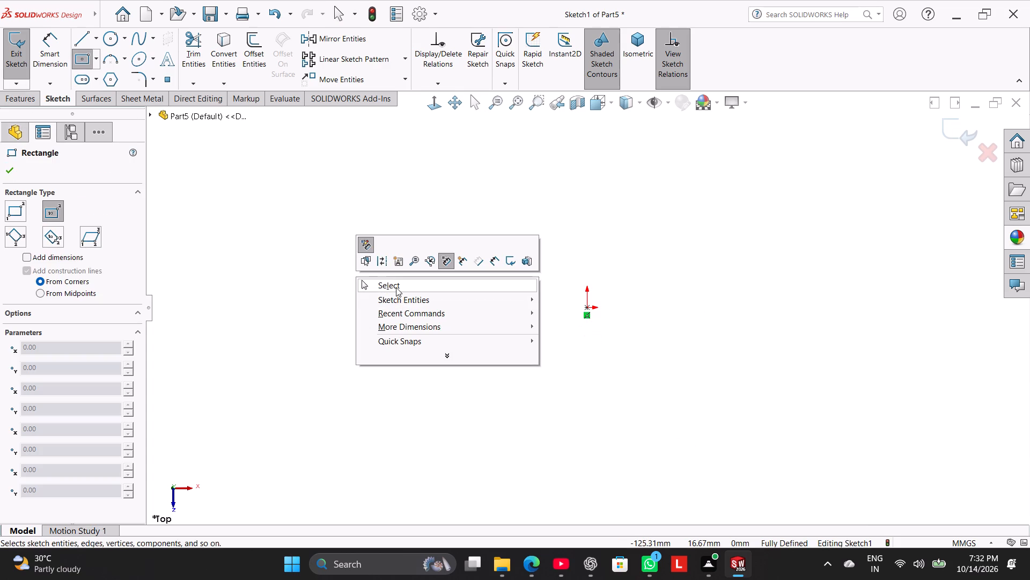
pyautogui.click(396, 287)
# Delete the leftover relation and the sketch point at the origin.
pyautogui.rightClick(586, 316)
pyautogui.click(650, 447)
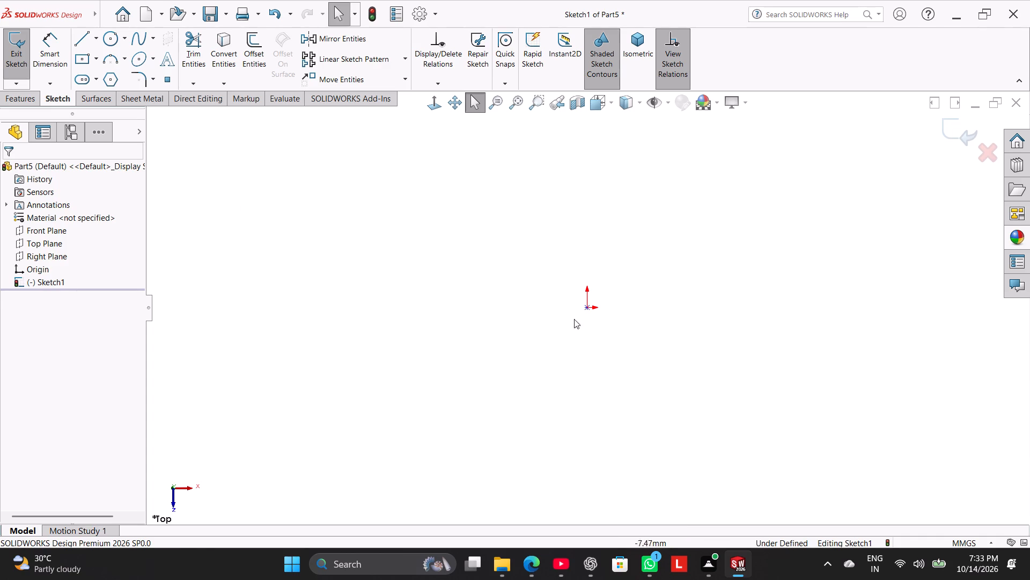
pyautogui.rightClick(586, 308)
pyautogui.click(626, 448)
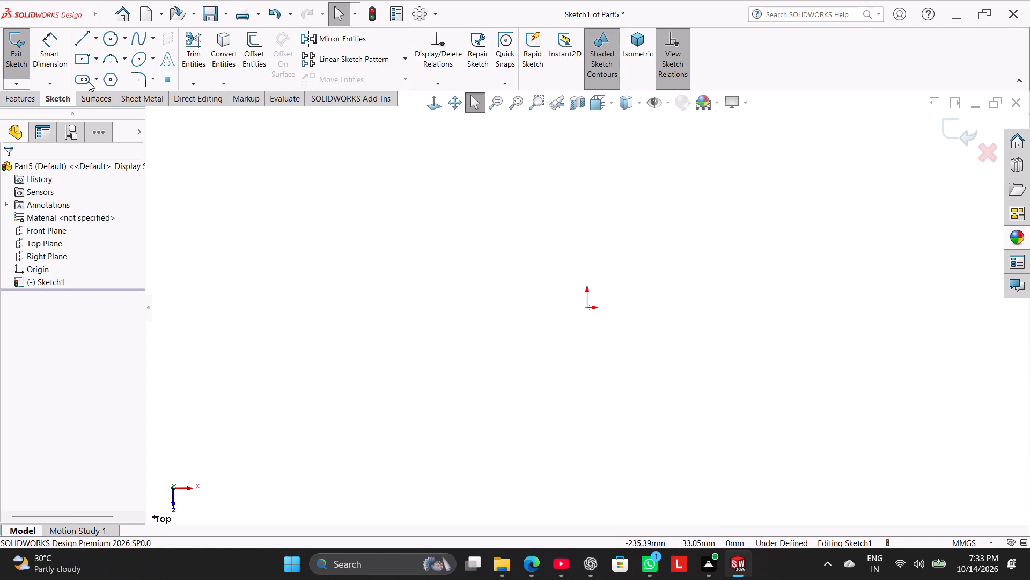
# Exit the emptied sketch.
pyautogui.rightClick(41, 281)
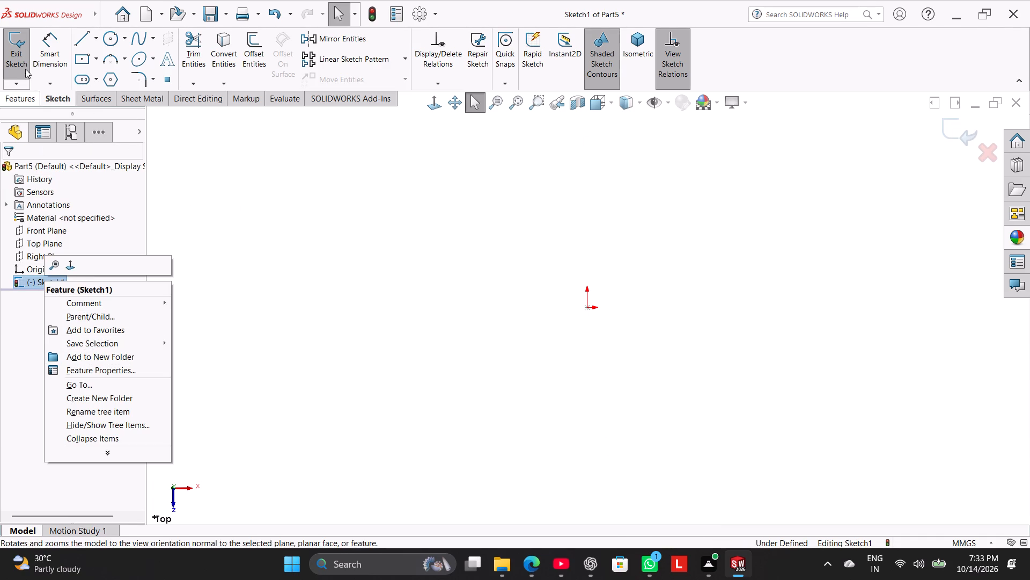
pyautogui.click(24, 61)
# Start a new sketch on the Top Plane and draw a center rectangle about 82 by 152 mm from the origin.
pyautogui.click(54, 240)
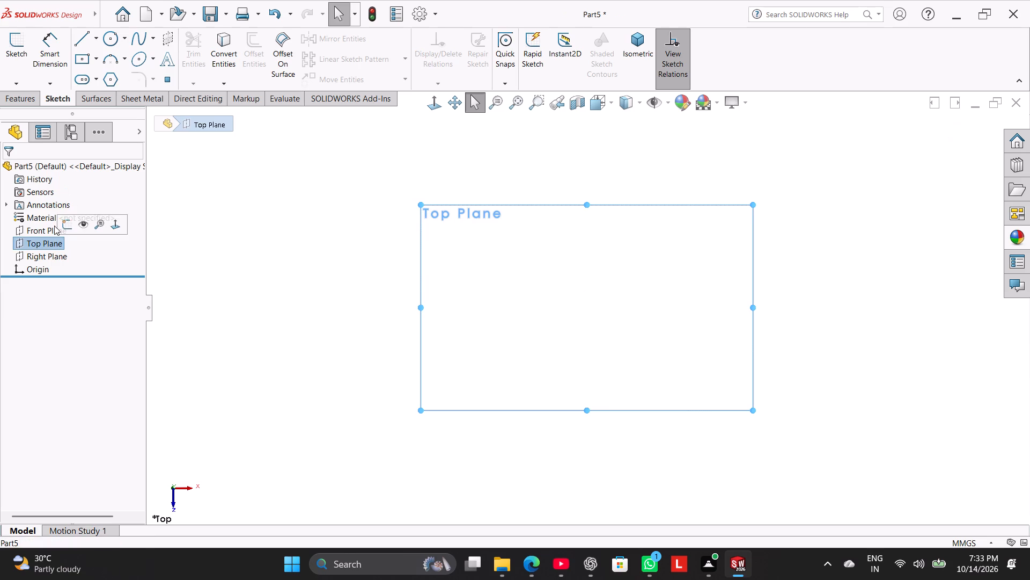
pyautogui.click(65, 222)
pyautogui.click(253, 262)
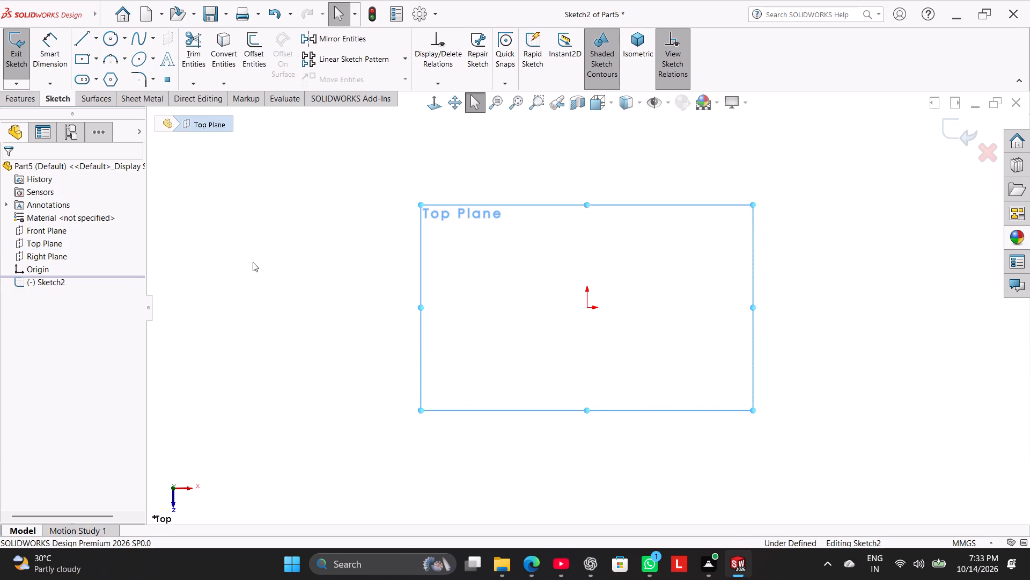
pyautogui.click(82, 55)
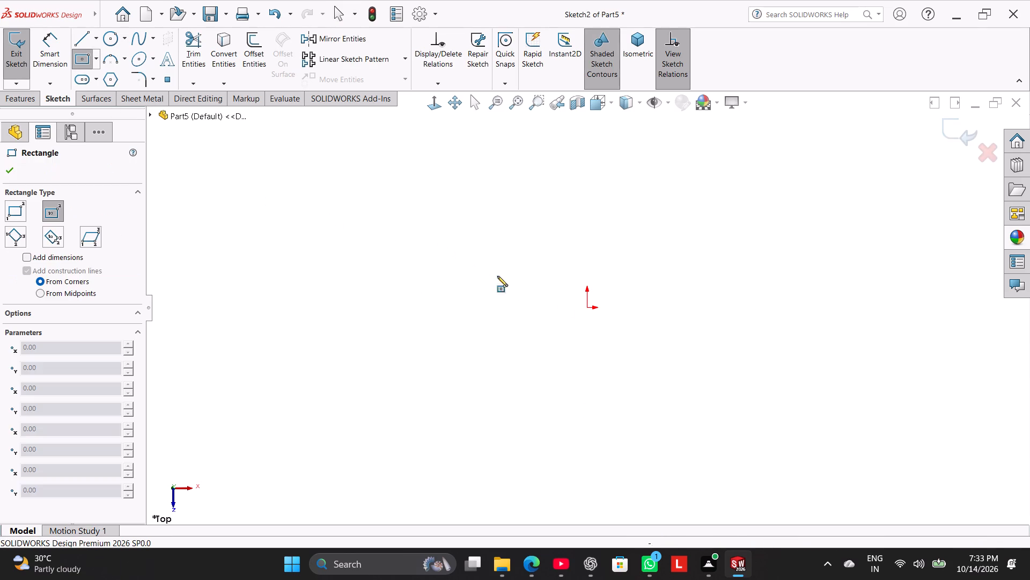
pyautogui.click(587, 307)
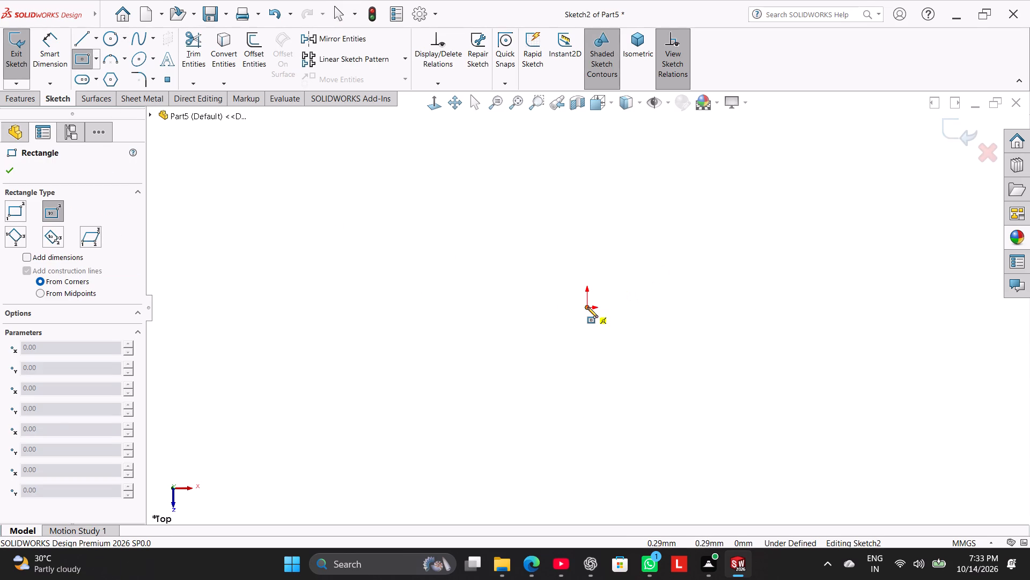
pyautogui.click(655, 166)
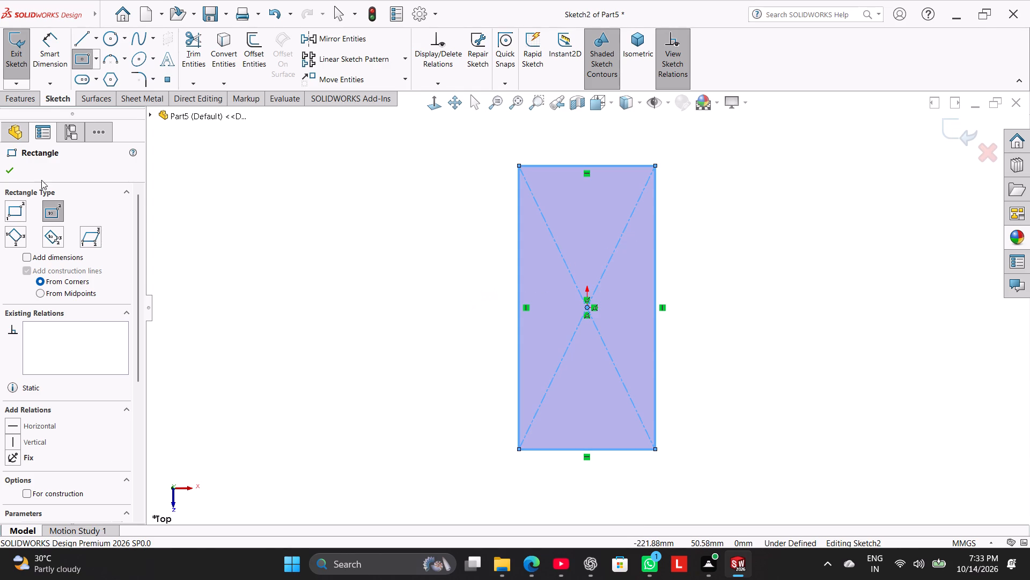
# Dimension the rectangle with a vertical side of 170 mm and a horizontal side of 140 mm.
pyautogui.click(54, 58)
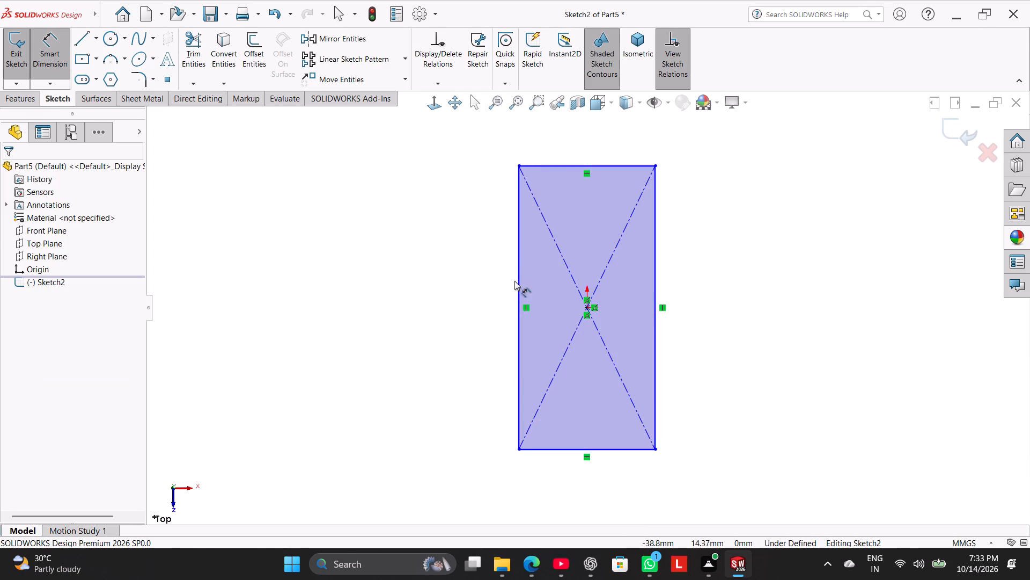
pyautogui.click(516, 282)
pyautogui.click(468, 292)
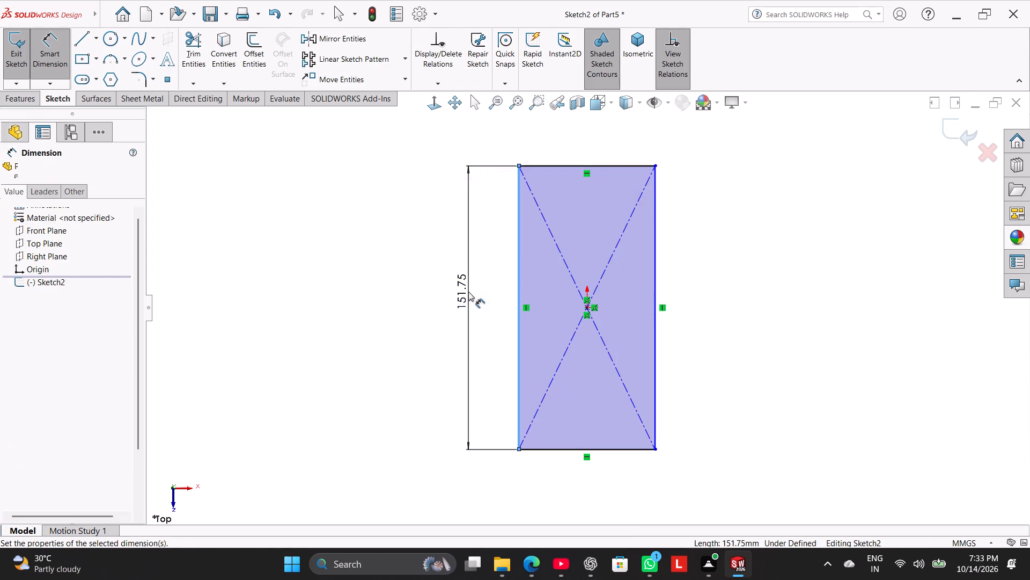
pyautogui.write('170')
pyautogui.press('Return')
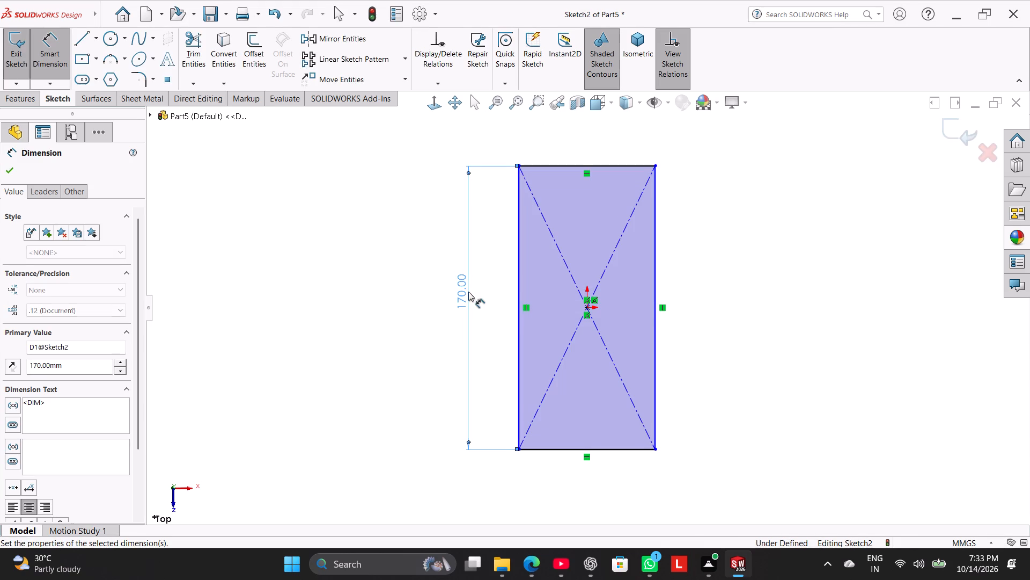
pyautogui.click(616, 448)
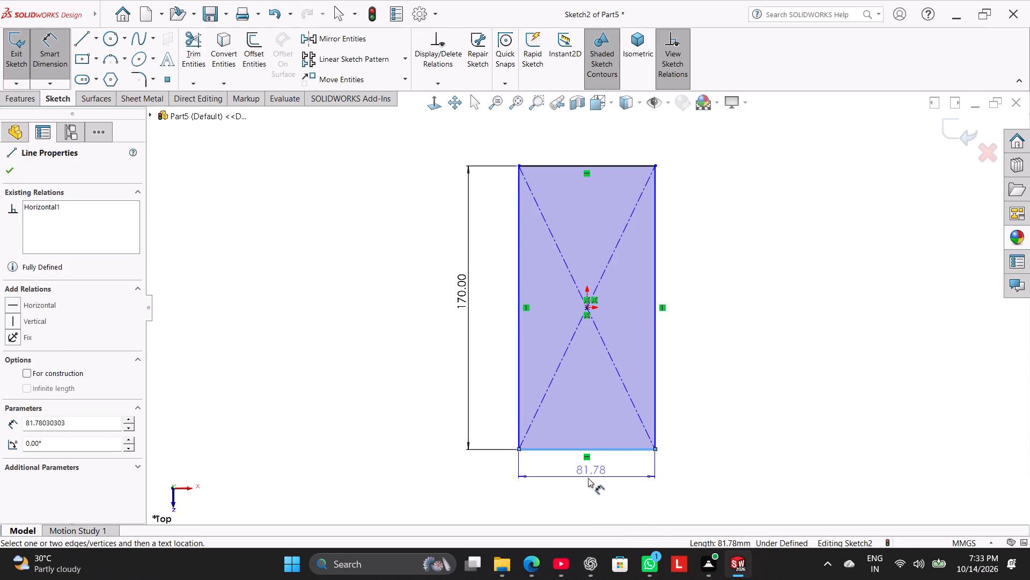
pyautogui.click(586, 479)
pyautogui.write('140')
pyautogui.press('Return')
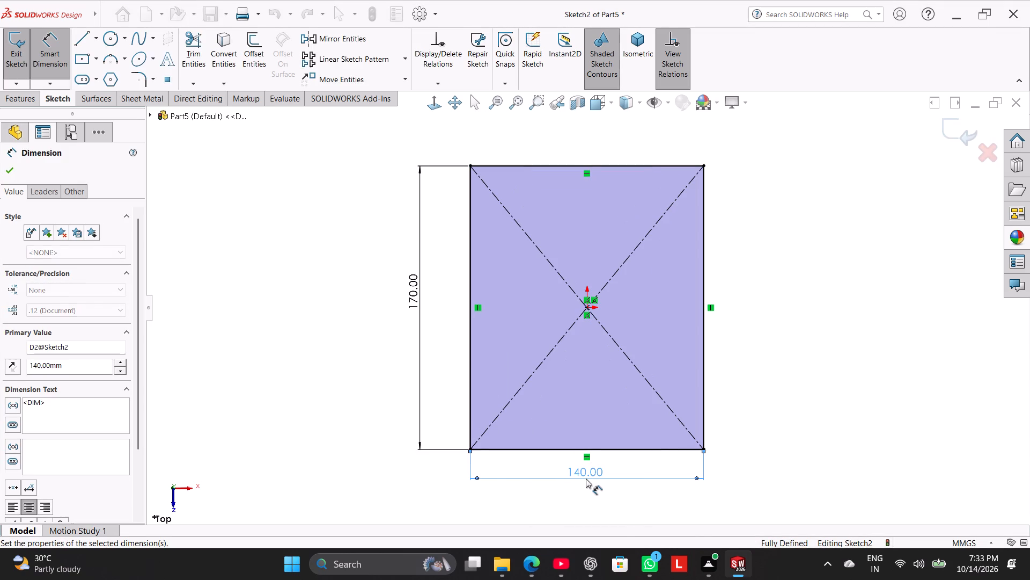
pyautogui.rightClick(330, 407)
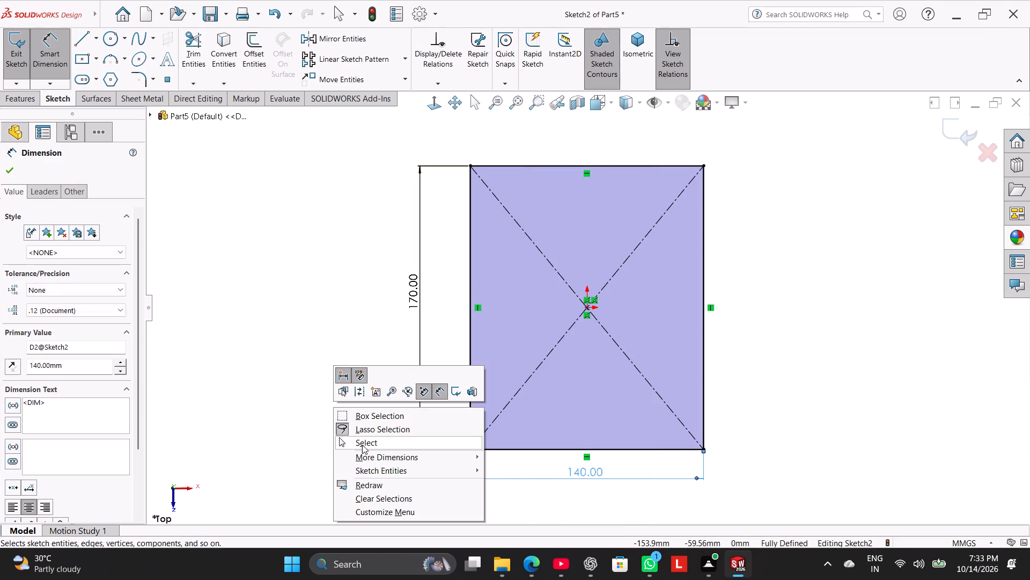
pyautogui.click(362, 445)
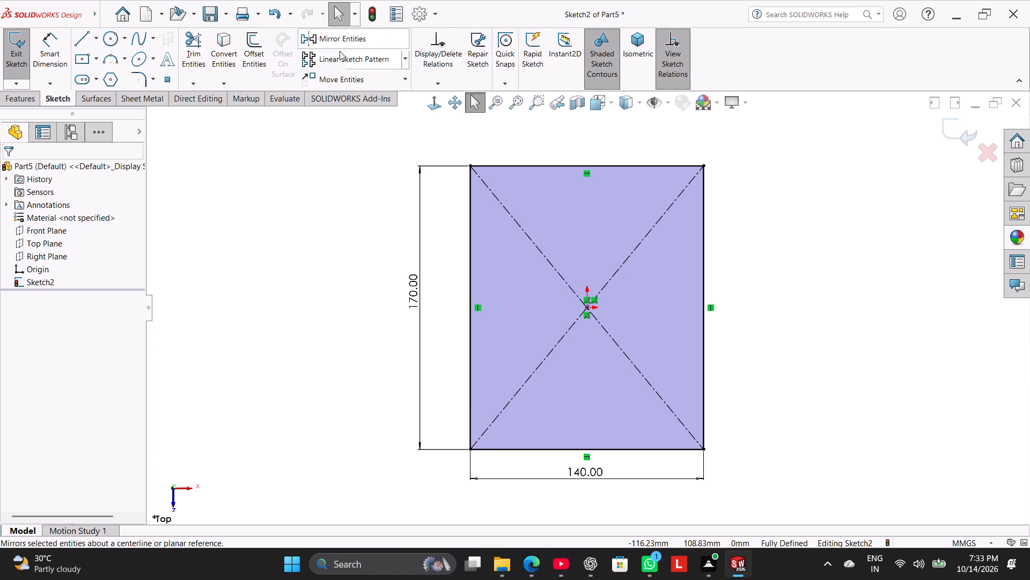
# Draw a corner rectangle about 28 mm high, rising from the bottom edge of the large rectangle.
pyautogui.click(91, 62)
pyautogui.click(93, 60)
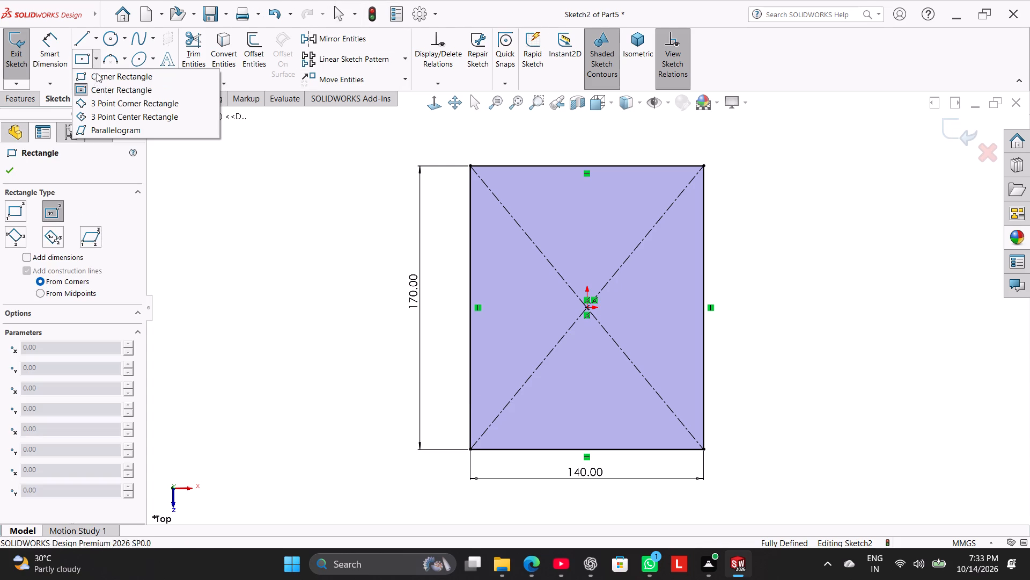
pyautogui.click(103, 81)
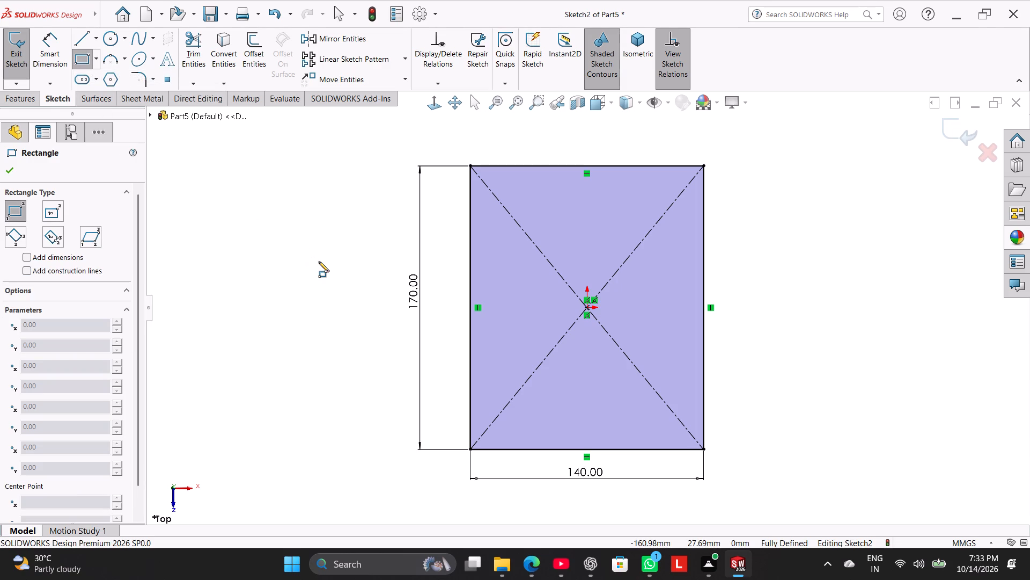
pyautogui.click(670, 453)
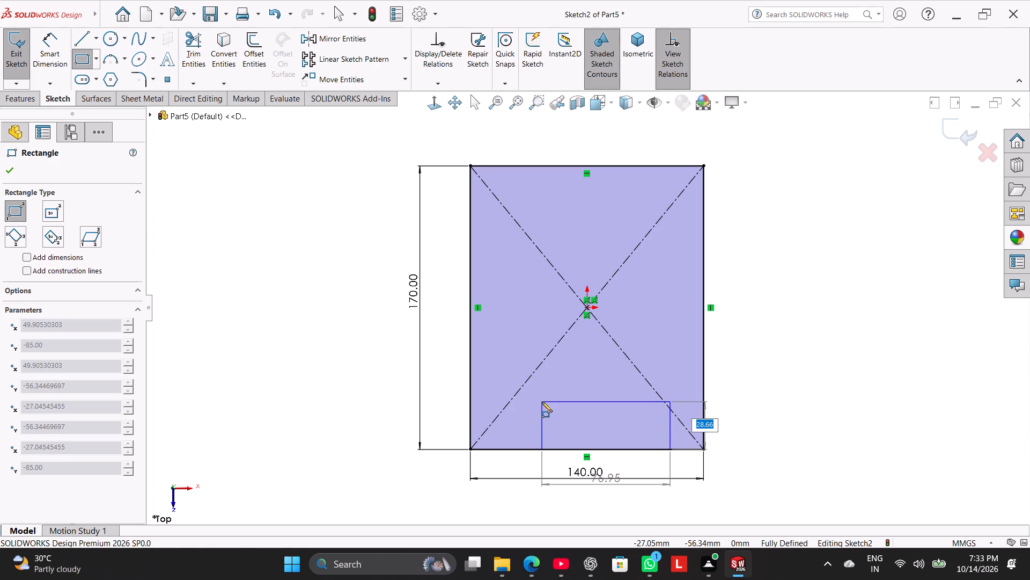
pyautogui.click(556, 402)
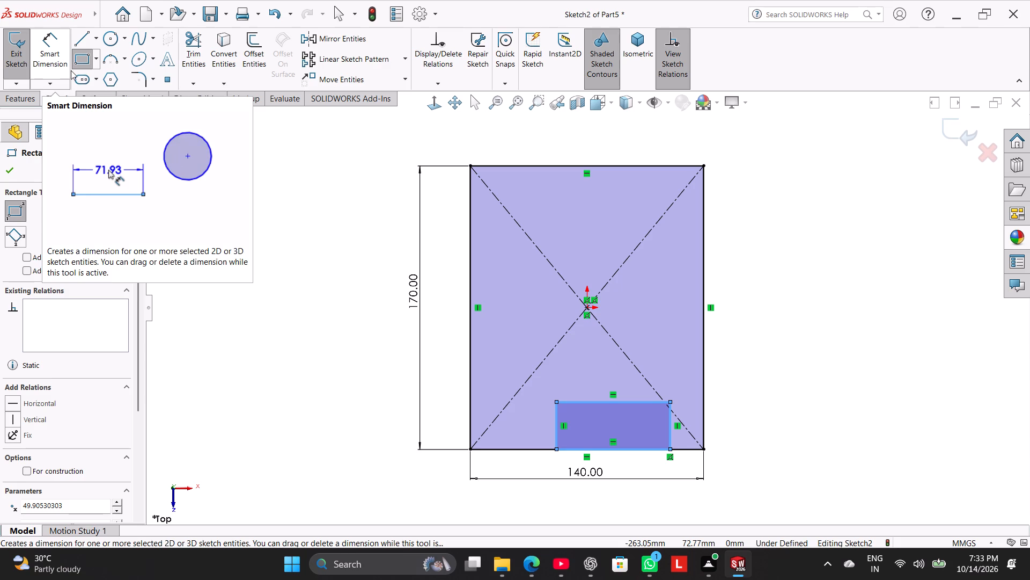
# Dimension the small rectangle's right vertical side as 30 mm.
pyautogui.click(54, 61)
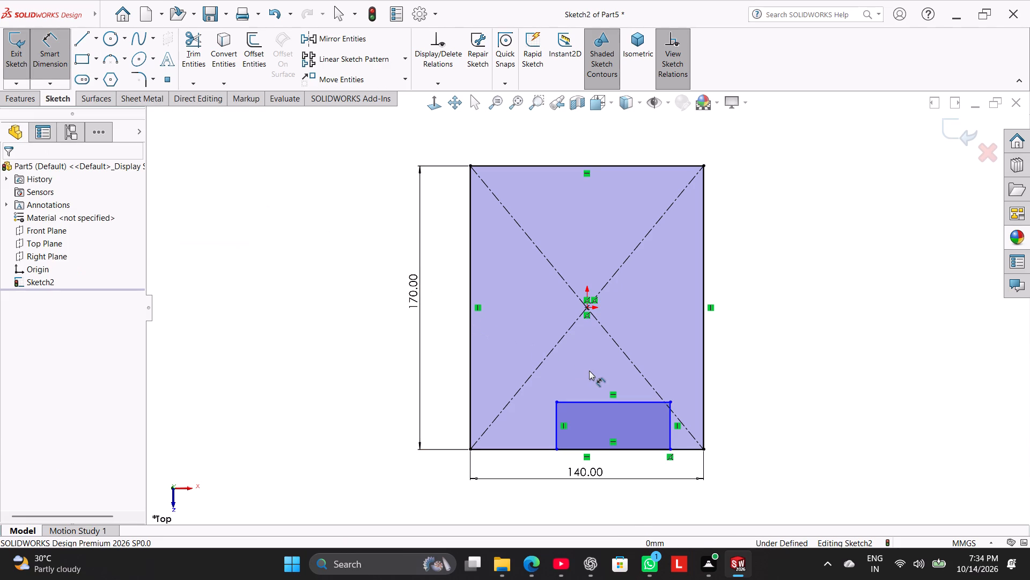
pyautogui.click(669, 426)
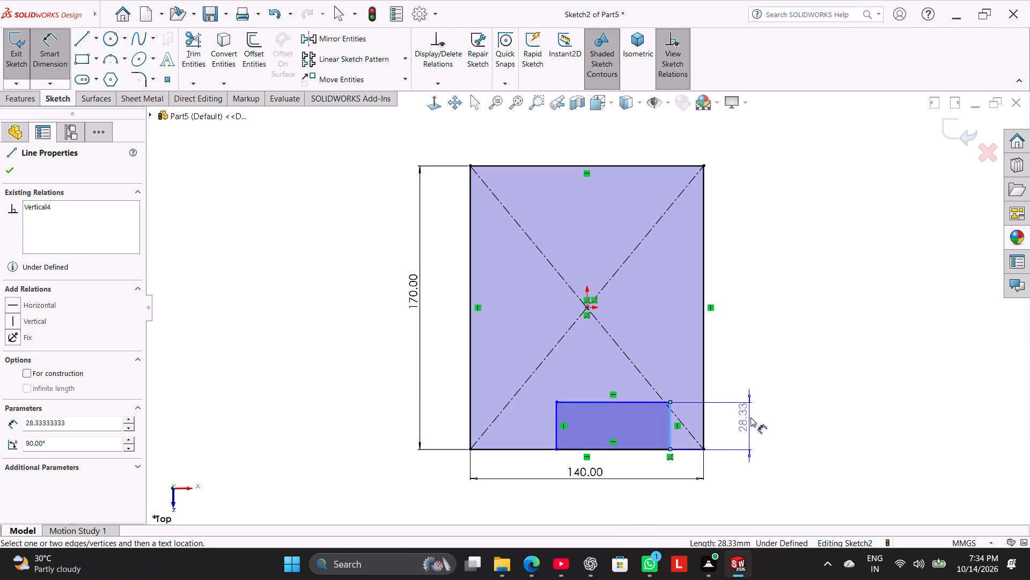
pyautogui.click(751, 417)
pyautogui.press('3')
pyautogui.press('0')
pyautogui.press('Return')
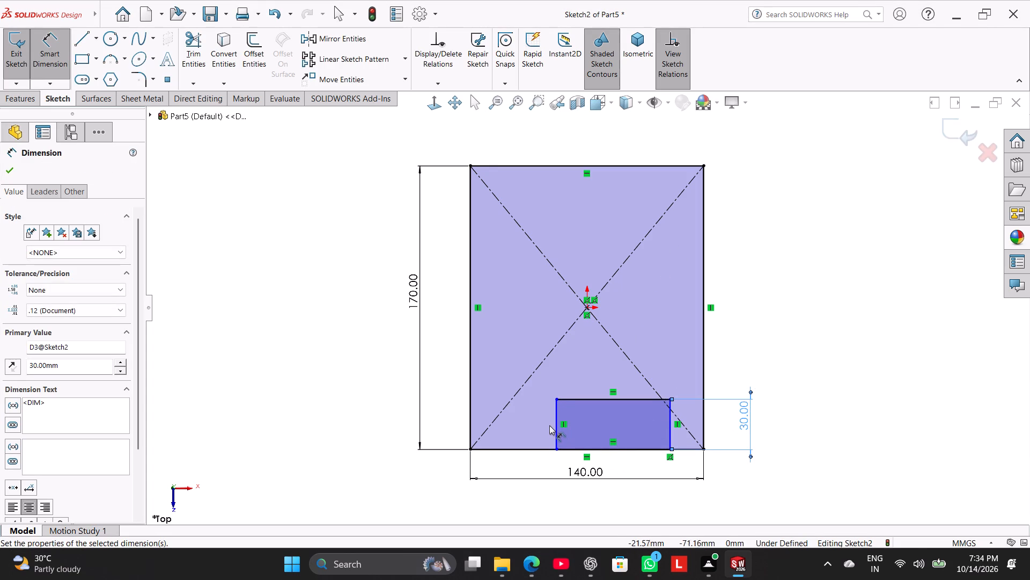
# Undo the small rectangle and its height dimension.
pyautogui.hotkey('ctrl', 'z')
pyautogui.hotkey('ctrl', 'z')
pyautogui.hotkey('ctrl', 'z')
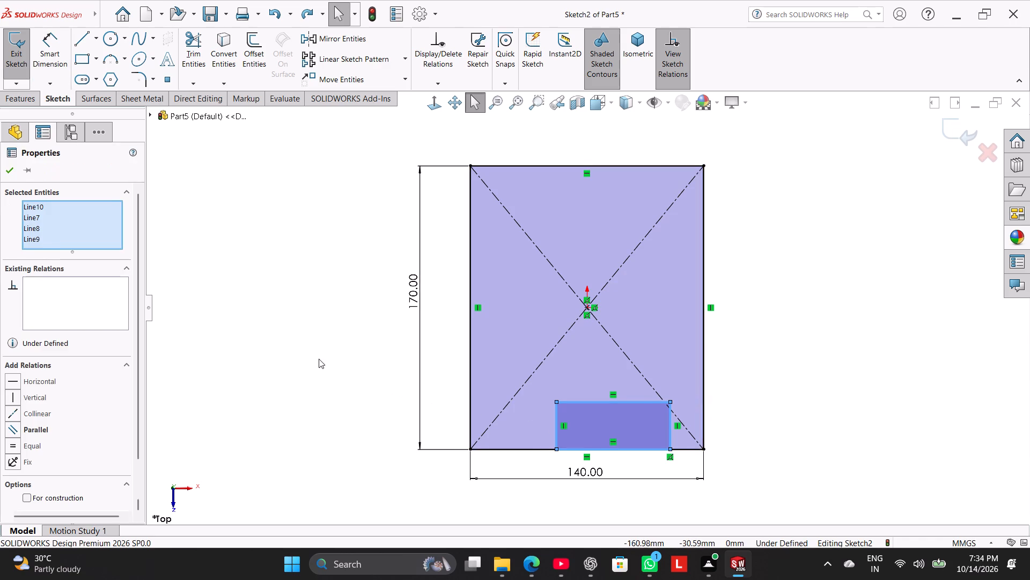
# Draw a corner rectangle 60 mm wide and 30 mm high, rising from the large rectangle's bottom edge, and leave the Rectangle tool.
pyautogui.click(78, 63)
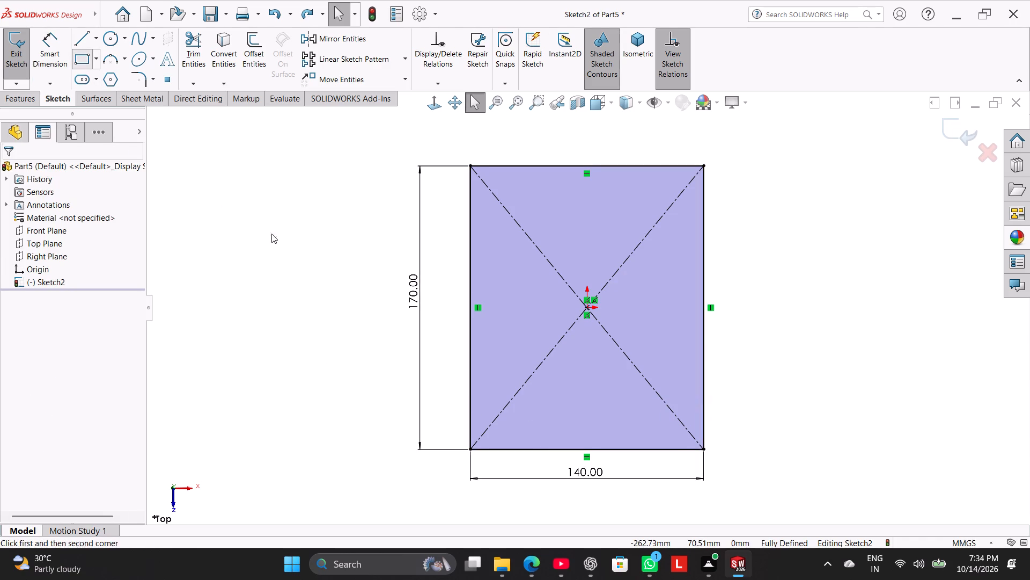
pyautogui.click(683, 450)
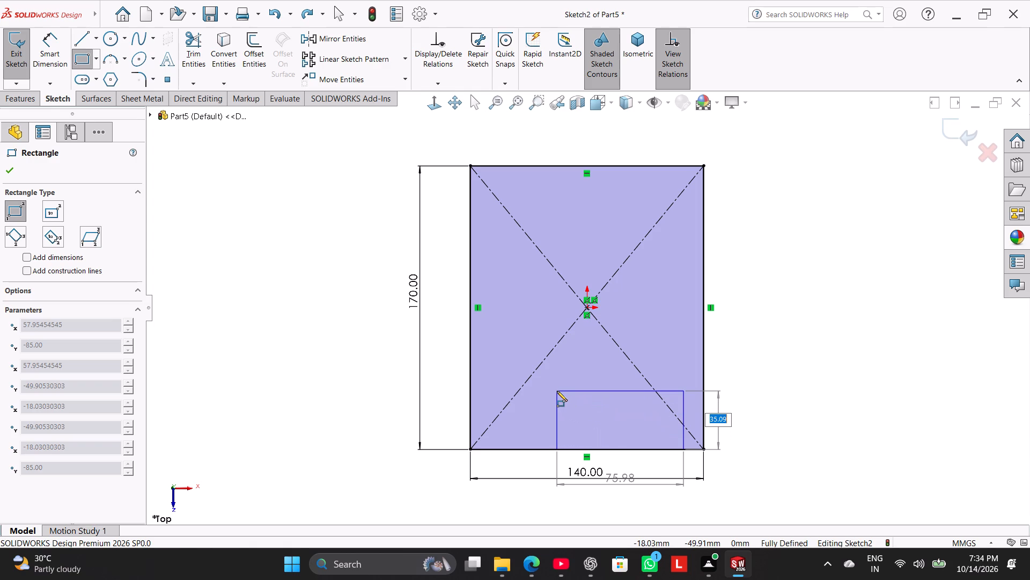
pyautogui.write('60')
pyautogui.press('Tab')
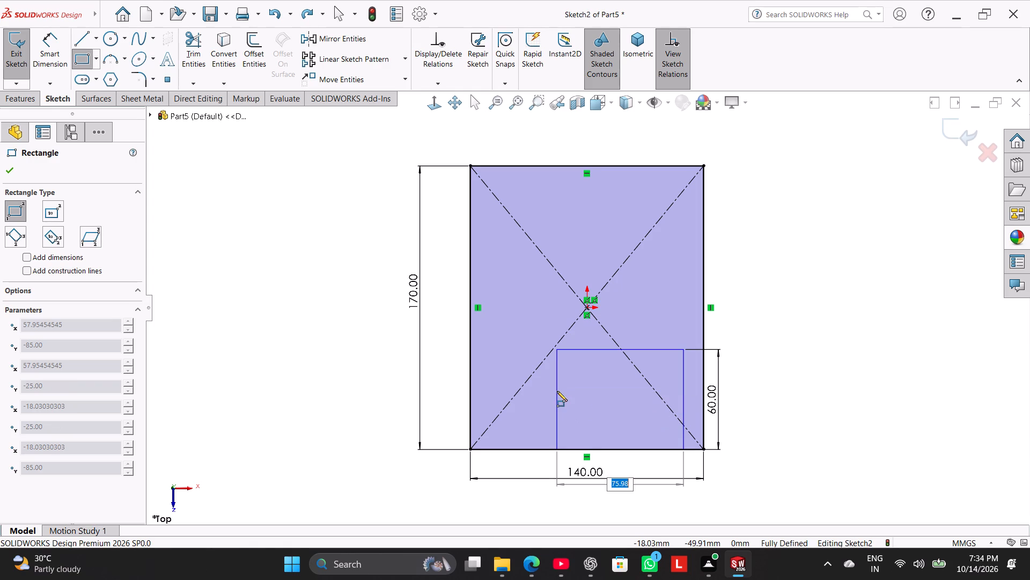
pyautogui.write('60')
pyautogui.press('Tab')
pyautogui.write('30')
pyautogui.press('Return')
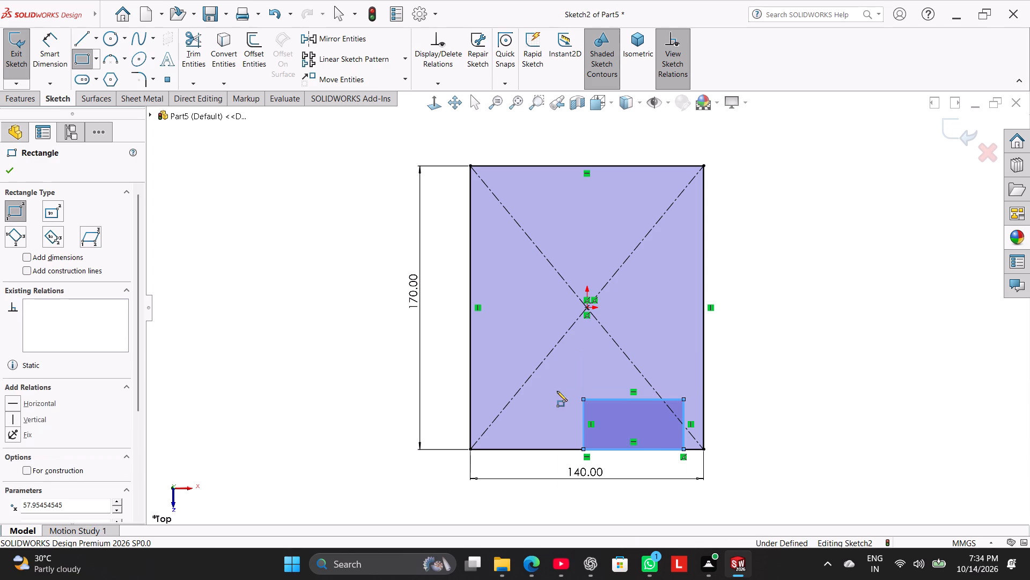
pyautogui.click(775, 370)
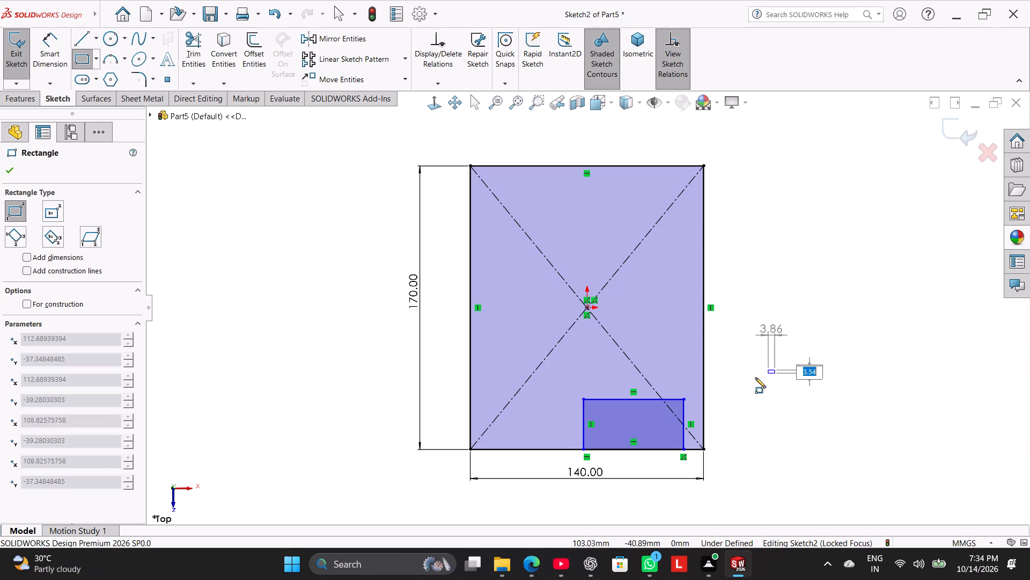
pyautogui.rightClick(804, 321)
pyautogui.click(815, 324)
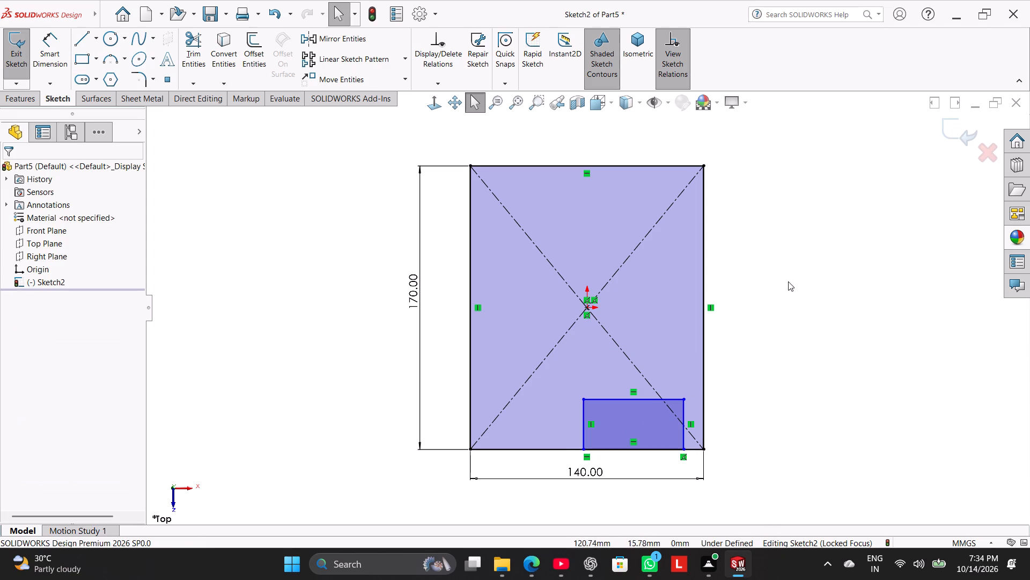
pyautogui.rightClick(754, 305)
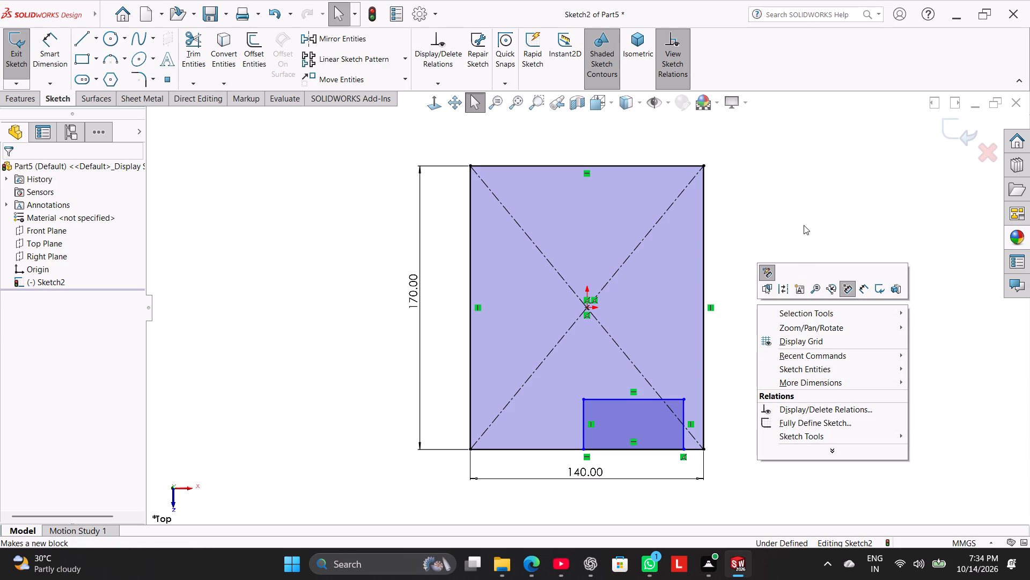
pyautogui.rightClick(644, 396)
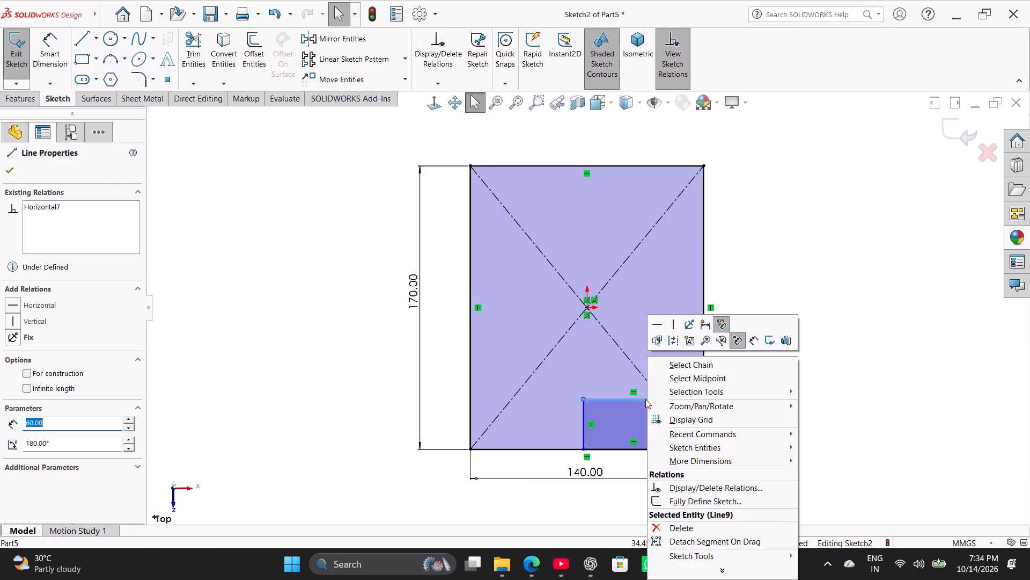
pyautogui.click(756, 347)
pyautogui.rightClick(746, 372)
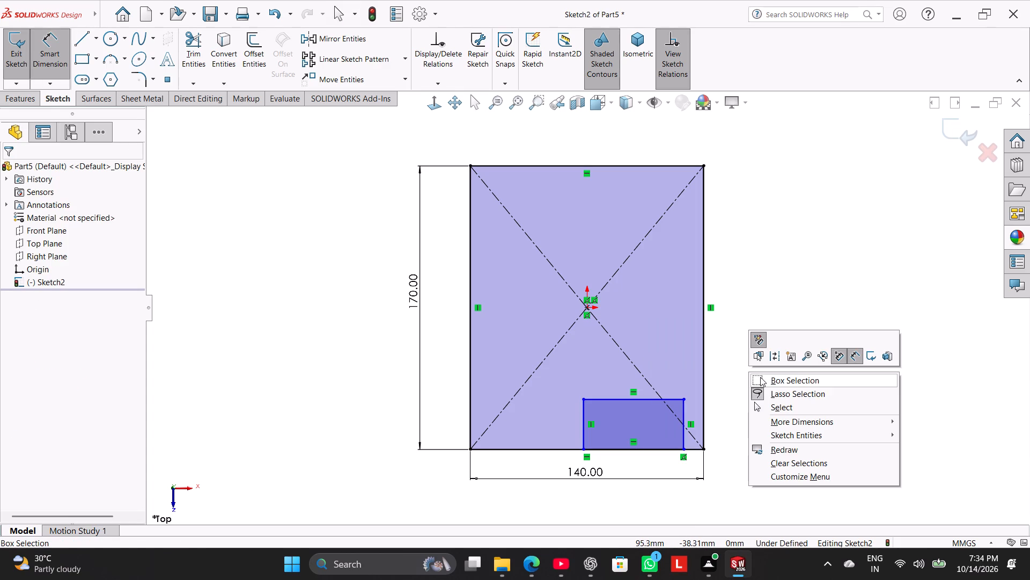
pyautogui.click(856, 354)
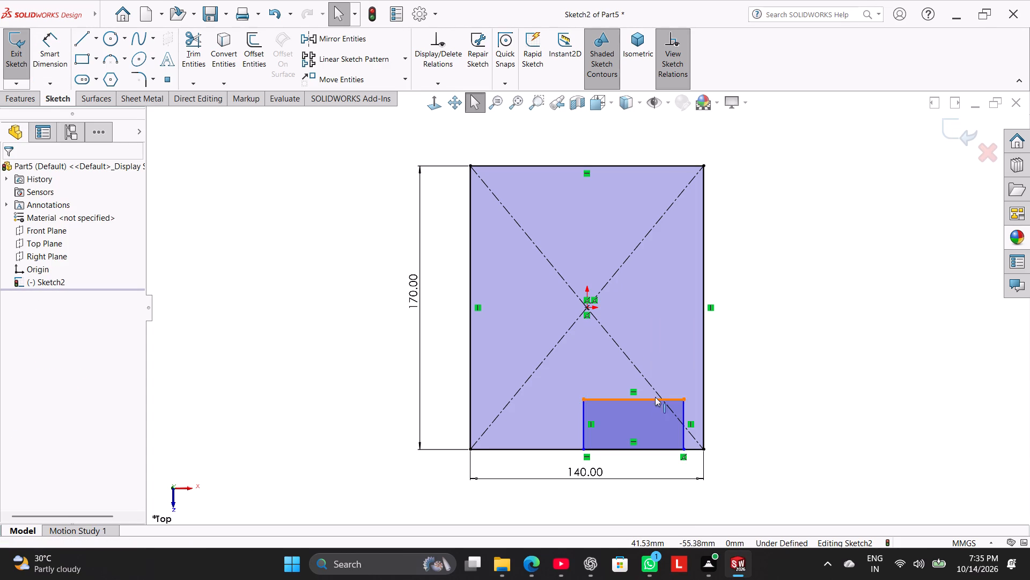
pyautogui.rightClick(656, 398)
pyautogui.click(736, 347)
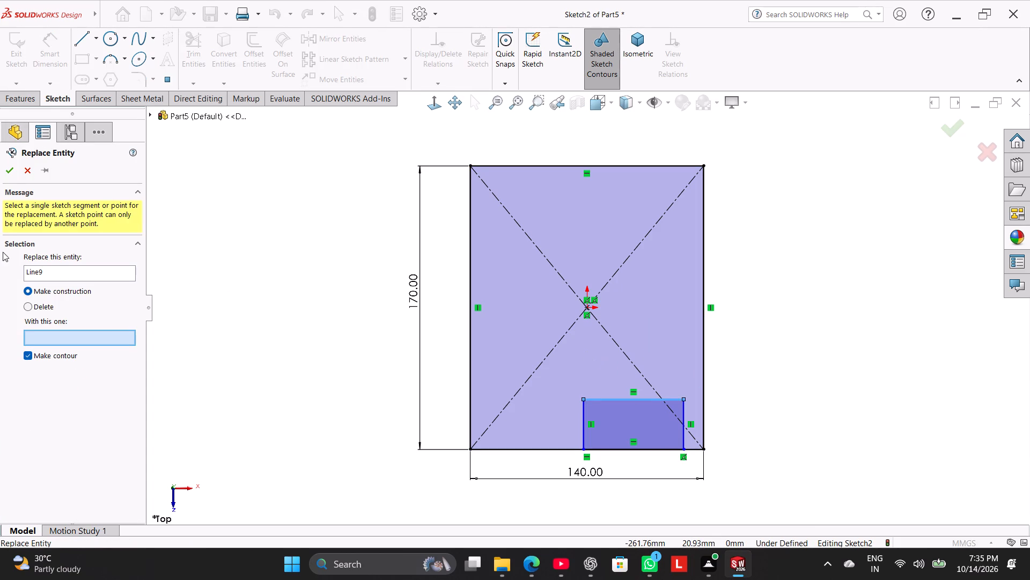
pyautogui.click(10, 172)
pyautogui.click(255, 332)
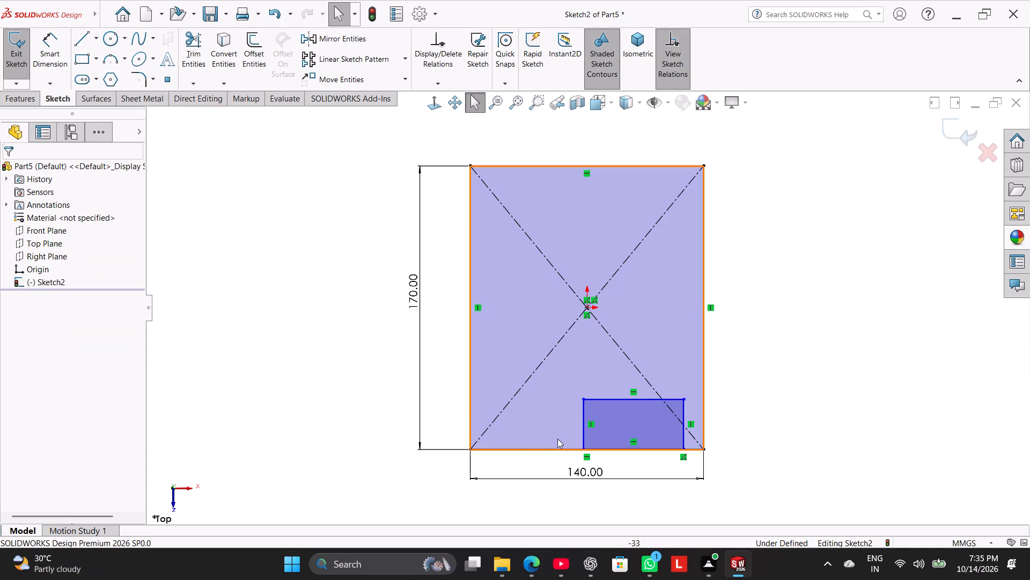
# Dimension the small rectangle 60 mm wide and 30 mm high, placing the width dimension below the bottom edge.
pyautogui.rightClick(643, 401)
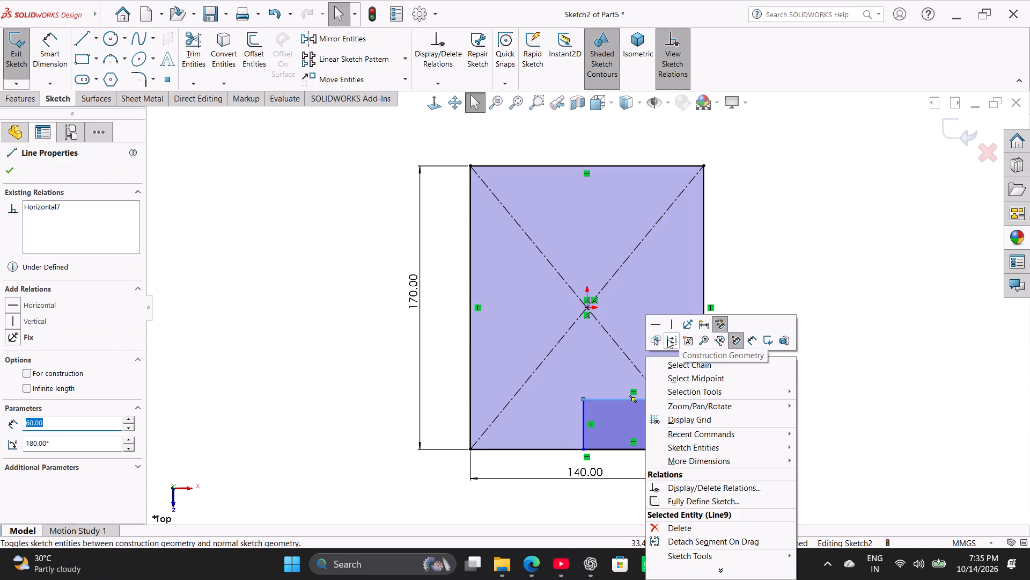
pyautogui.click(703, 325)
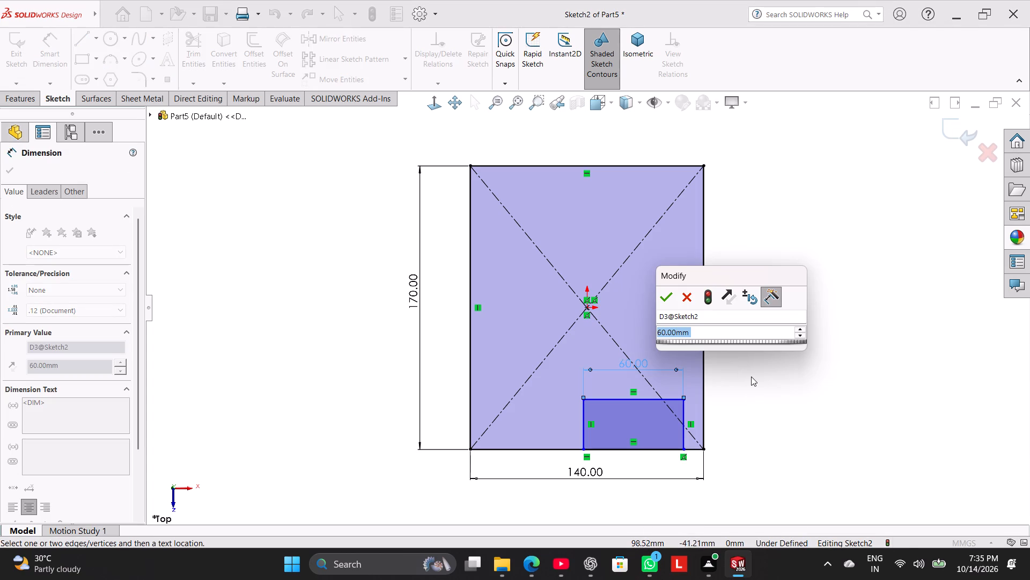
pyautogui.click(752, 378)
pyautogui.click(667, 298)
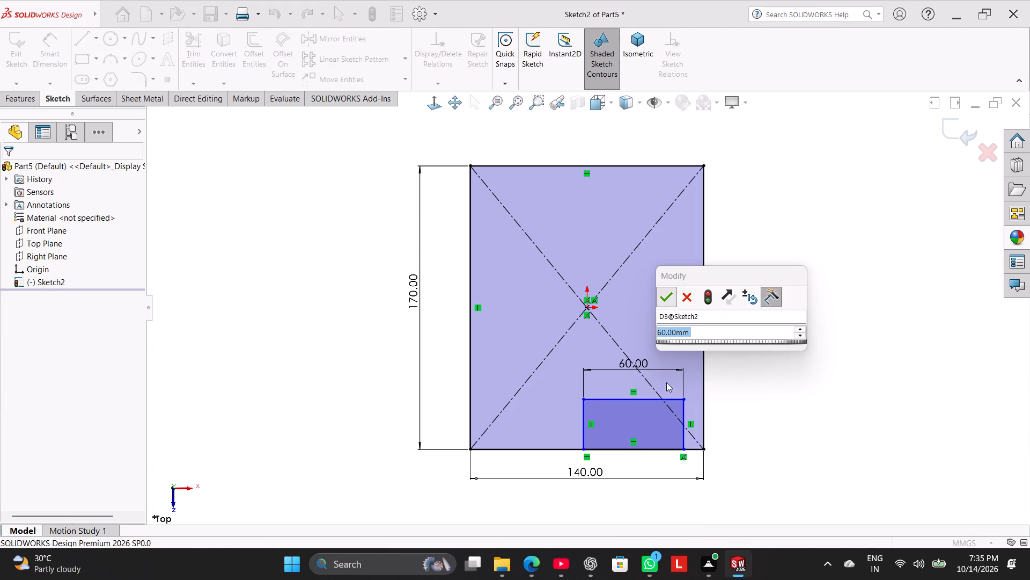
pyautogui.moveTo(635, 366); pyautogui.dragTo(631, 463)
pyautogui.click(757, 425)
pyautogui.rightClick(754, 379)
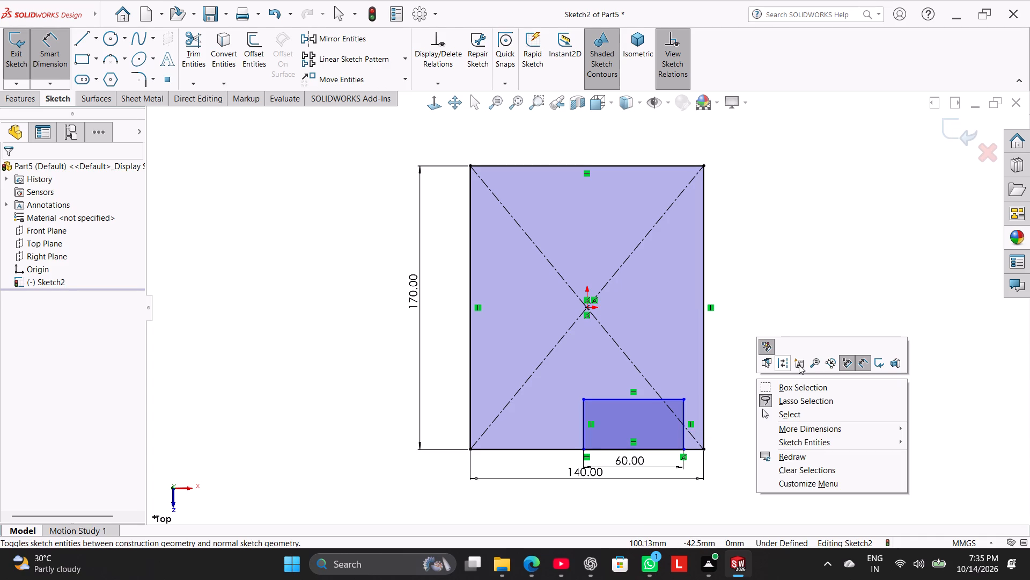
pyautogui.click(684, 418)
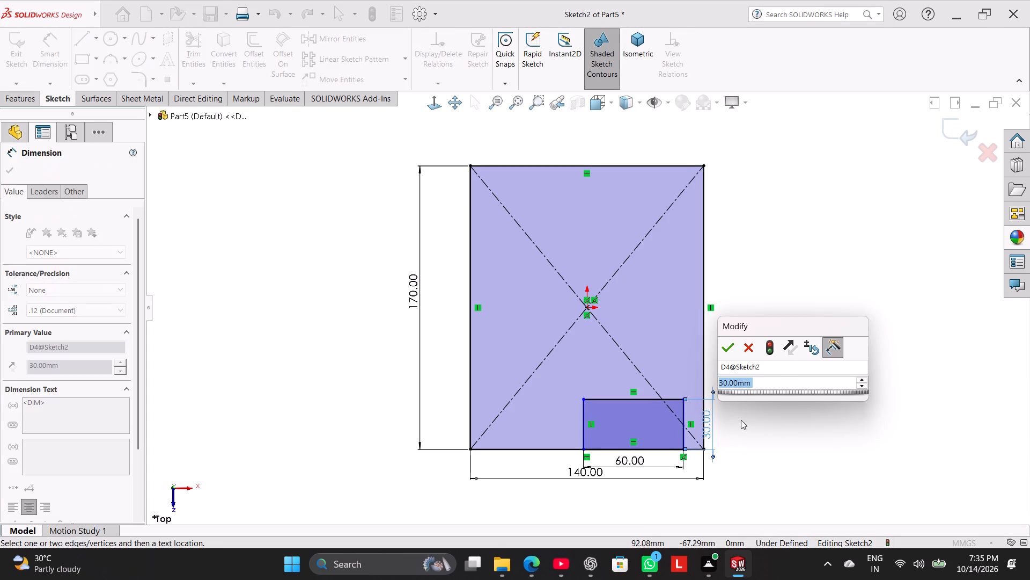
pyautogui.click(729, 345)
pyautogui.click(746, 438)
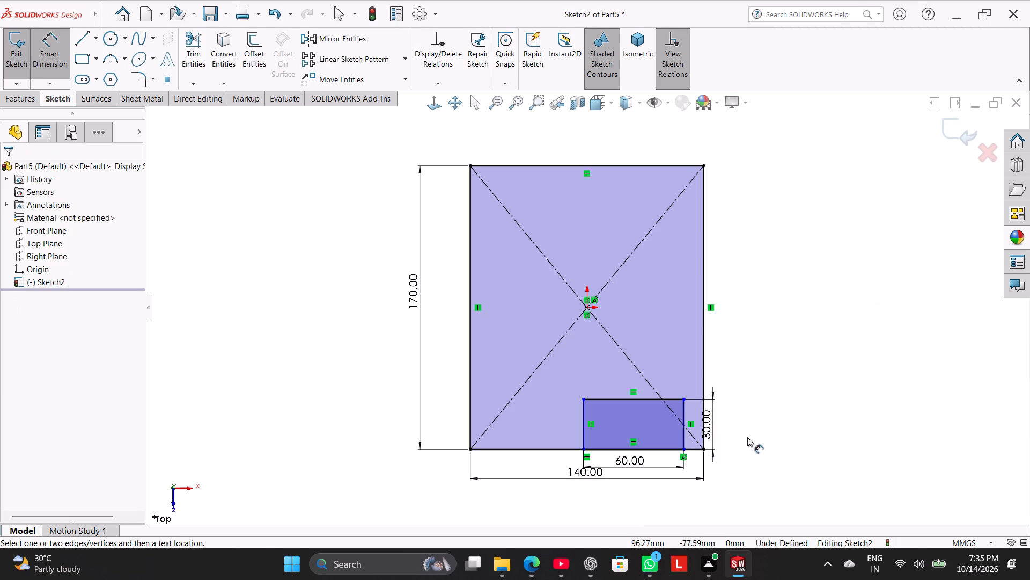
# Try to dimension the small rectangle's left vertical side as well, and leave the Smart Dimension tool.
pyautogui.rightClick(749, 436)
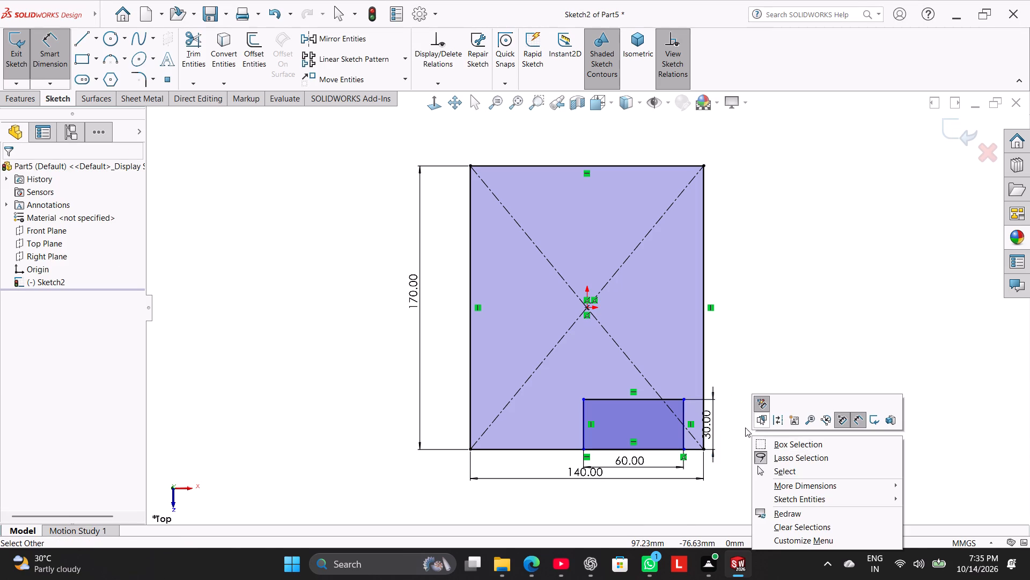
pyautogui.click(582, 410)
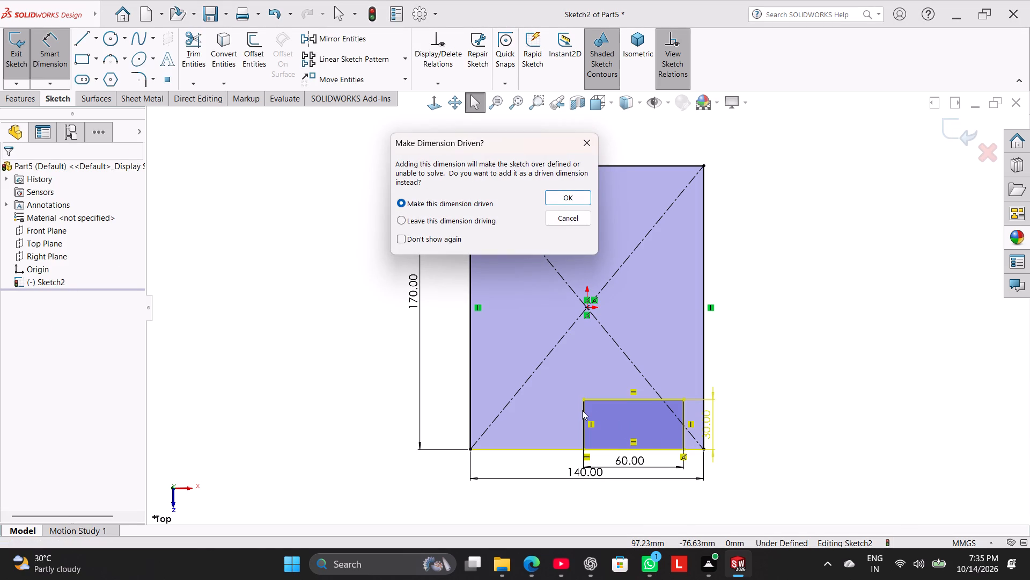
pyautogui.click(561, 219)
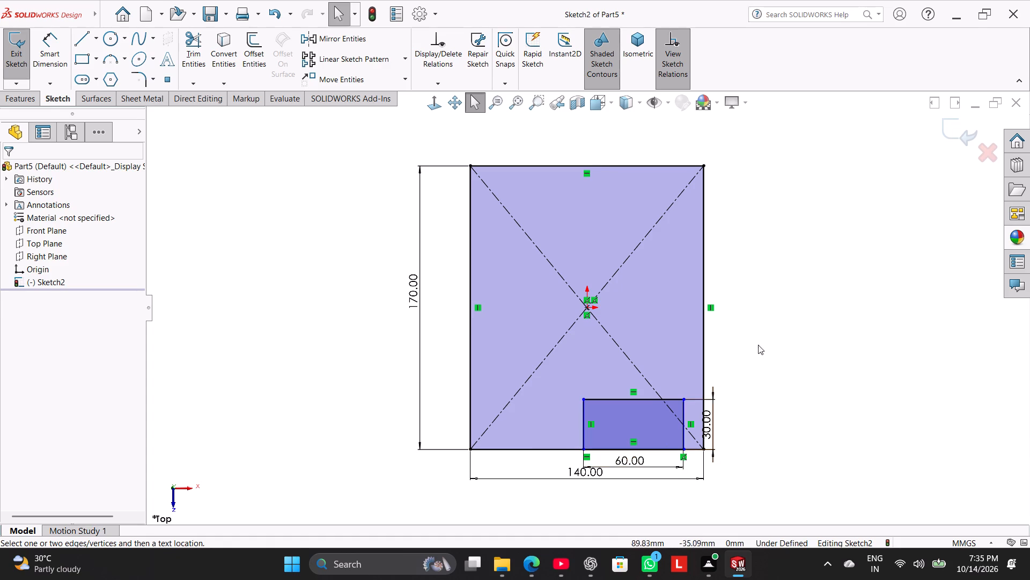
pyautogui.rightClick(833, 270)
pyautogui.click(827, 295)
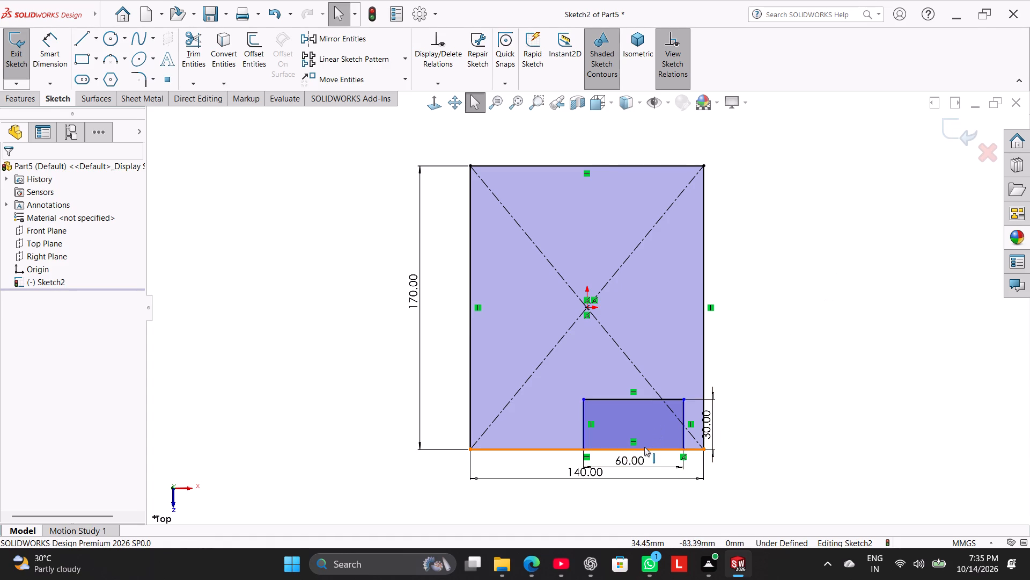
# Move the small rectangle along the bottom edge to roughly the middle of the large rectangle.
pyautogui.moveTo(635, 411); pyautogui.dragTo(543, 392)
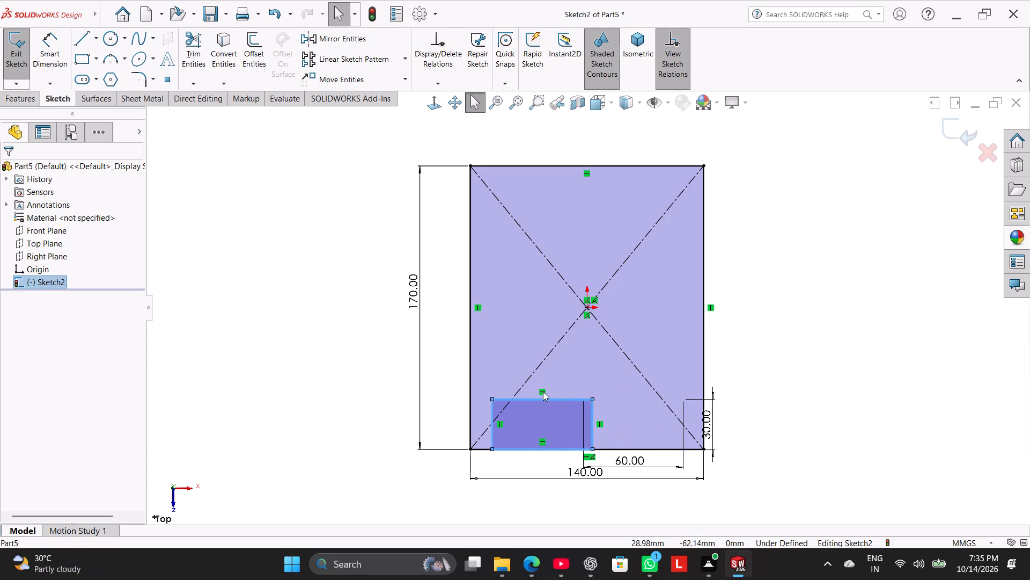
pyautogui.moveTo(543, 392); pyautogui.dragTo(597, 404)
pyautogui.click(263, 344)
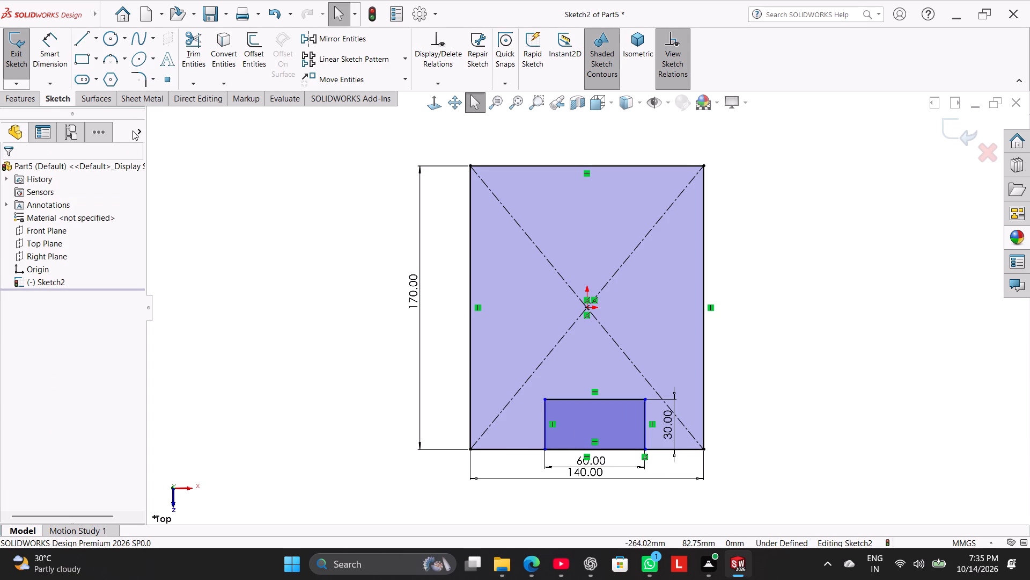
# Add a Vertical relation between the large rectangle's center point and the point directly below it on the bottom edge.
pyautogui.keyDown('ctrl'); pyautogui.click(586, 448); pyautogui.keyUp('ctrl')
pyautogui.keyDown('ctrl'); pyautogui.click(585, 307); pyautogui.keyUp('ctrl')
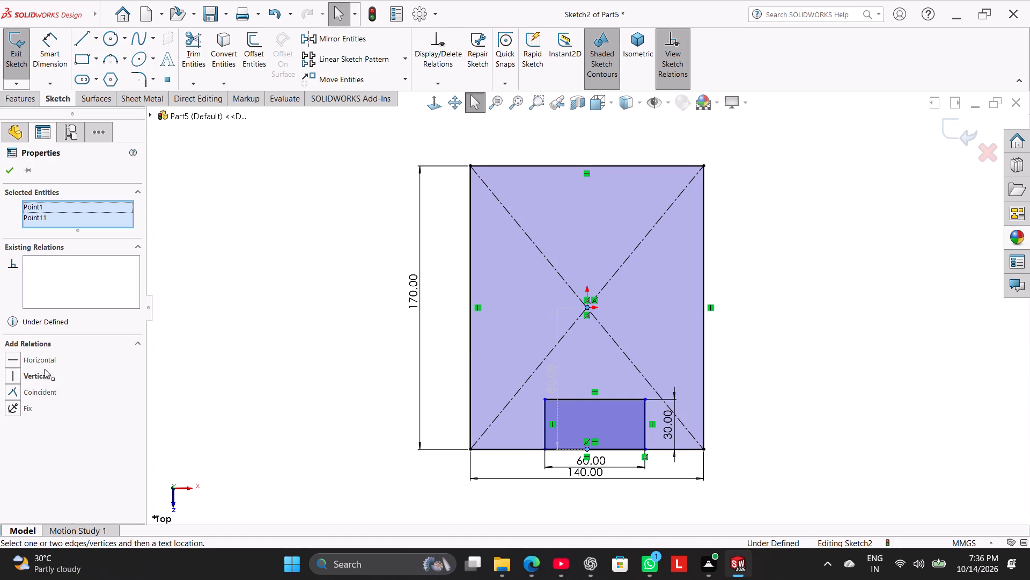
pyautogui.click(16, 379)
pyautogui.click(310, 344)
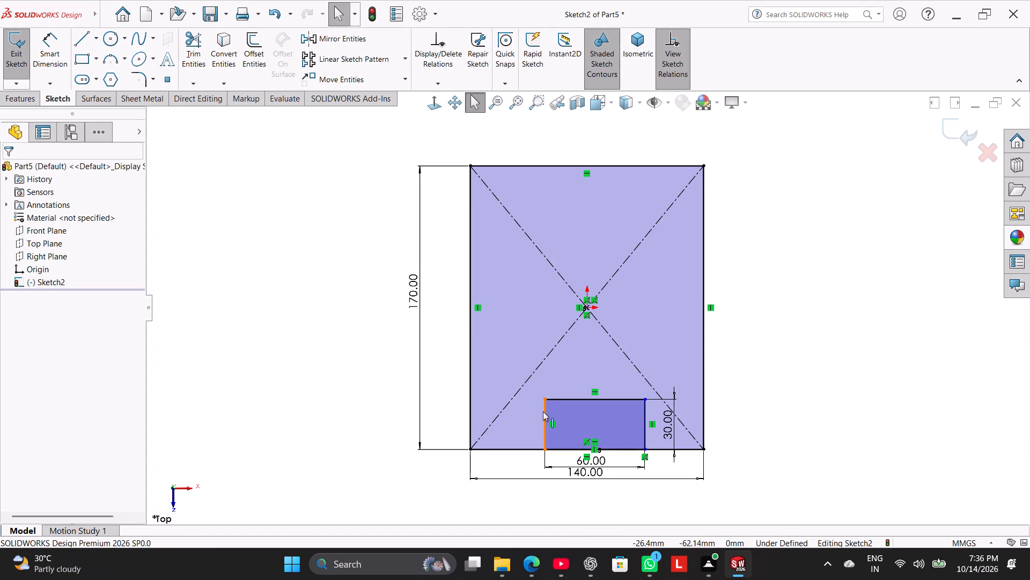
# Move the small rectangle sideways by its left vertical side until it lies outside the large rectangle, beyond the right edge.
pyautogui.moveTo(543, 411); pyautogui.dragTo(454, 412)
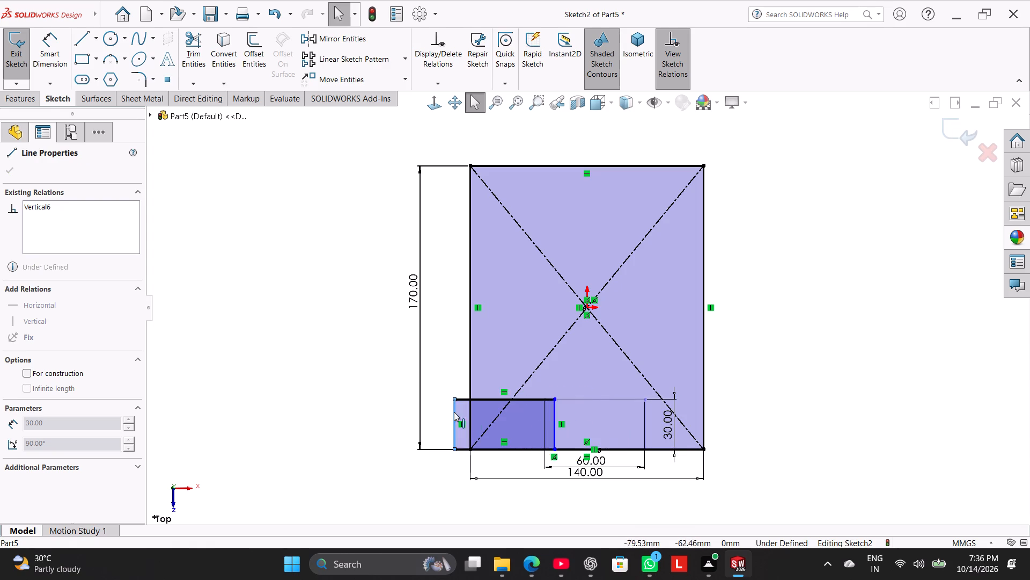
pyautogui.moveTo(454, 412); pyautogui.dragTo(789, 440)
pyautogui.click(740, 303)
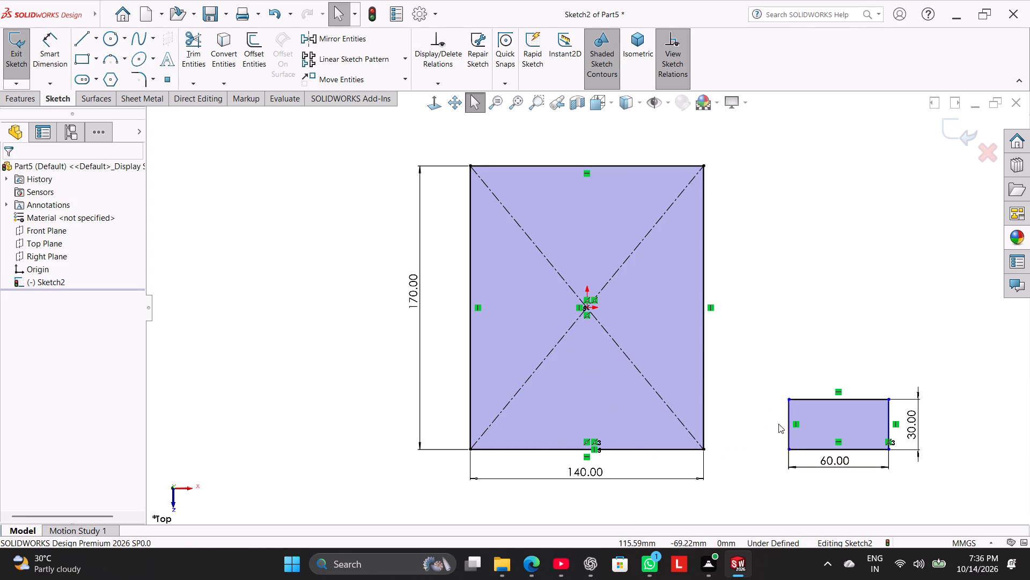
# Undo the sideways move, the Vertical relation on the bottom edge and the small rectangle's earlier move along that edge.
pyautogui.hotkey('ctrl', 'z')
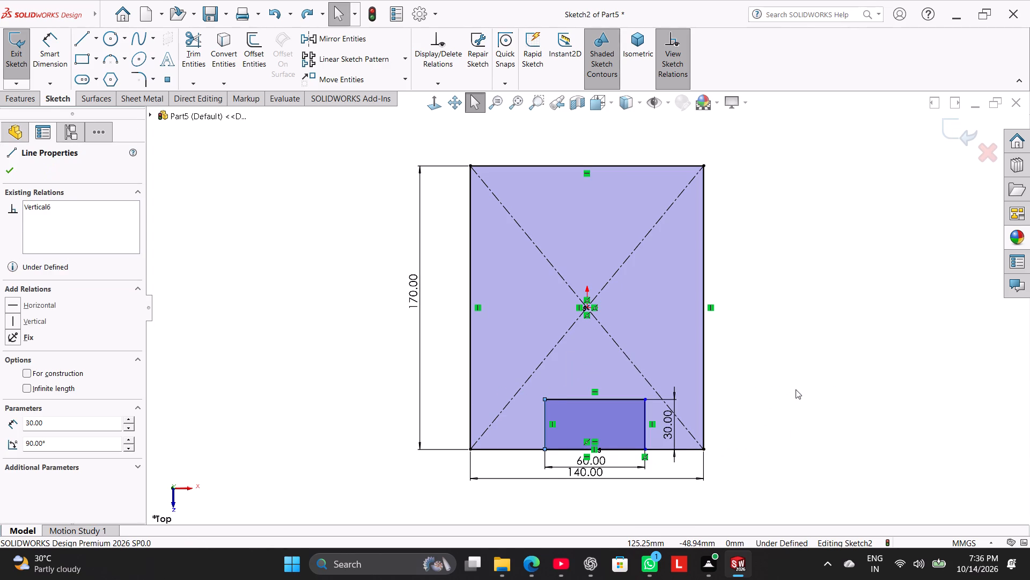
pyautogui.hotkey('ctrl', 'z')
pyautogui.hotkey('ctrl', 'z')
pyautogui.click(826, 349)
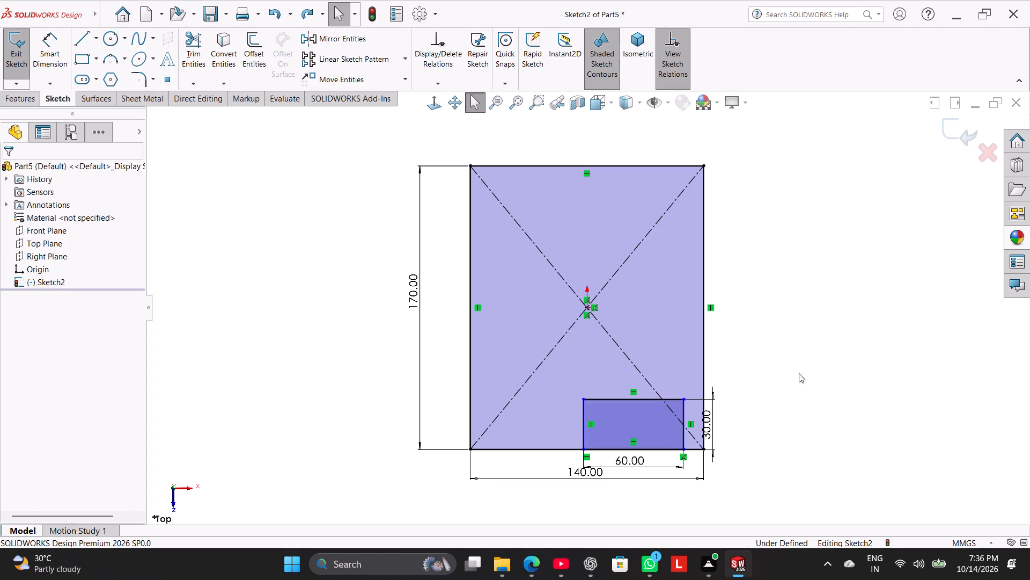
pyautogui.rightClick(758, 339)
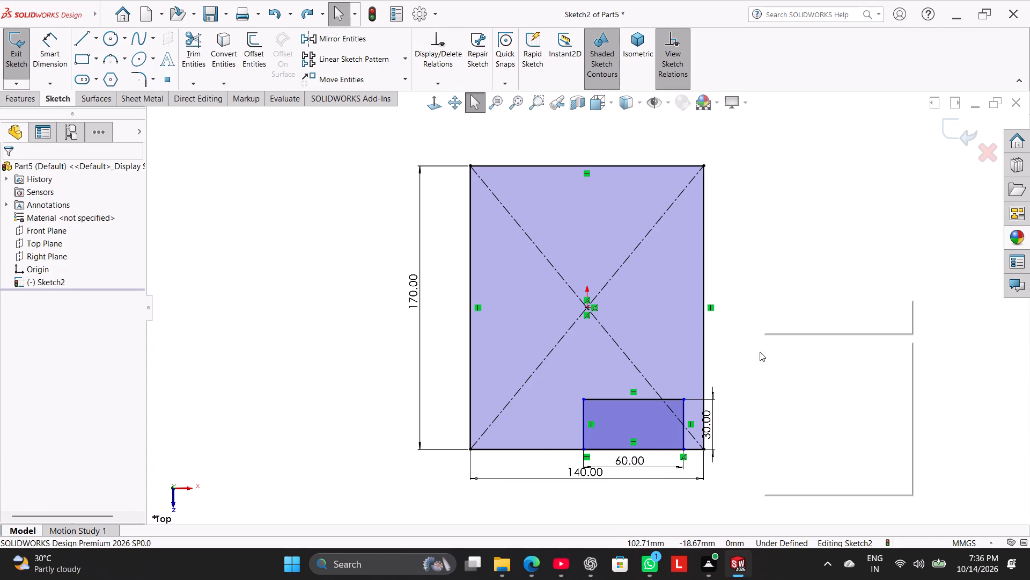
pyautogui.click(746, 360)
# Move the small rectangle horizontally by its left vertical side until it lies clear of the large rectangle's right edge.
pyautogui.moveTo(621, 450); pyautogui.dragTo(682, 451)
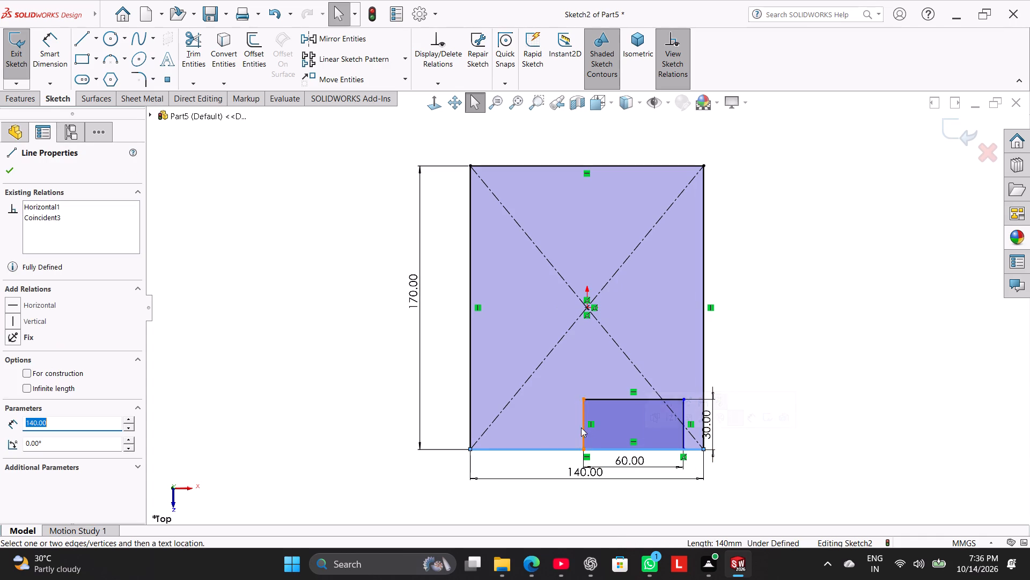
pyautogui.moveTo(581, 429); pyautogui.dragTo(788, 443)
pyautogui.click(769, 305)
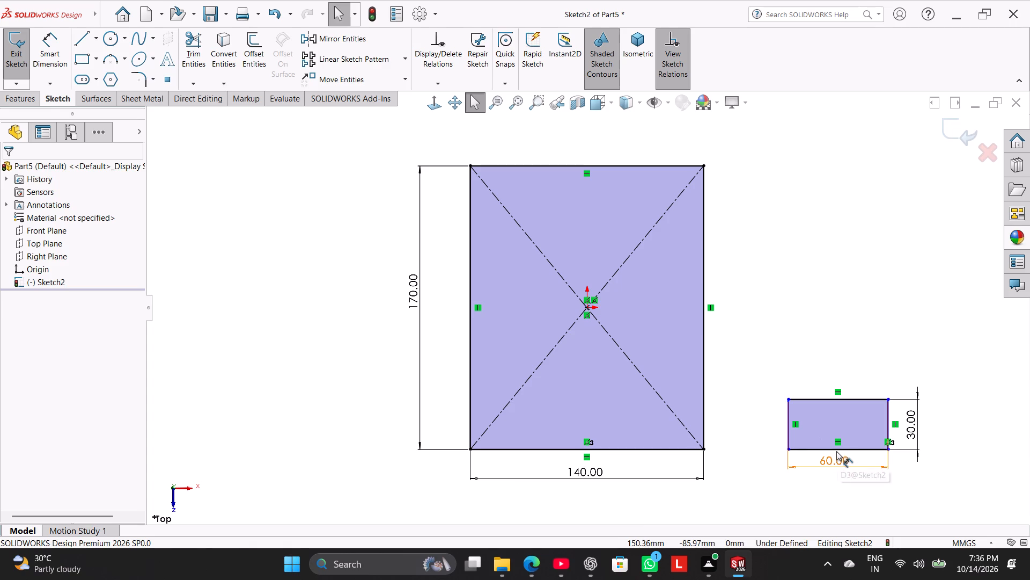
pyautogui.rightClick(819, 303)
pyautogui.click(779, 358)
# Place the small rectangle's 60 mm width dimension further below its bottom edge.
pyautogui.moveTo(828, 457); pyautogui.dragTo(828, 482)
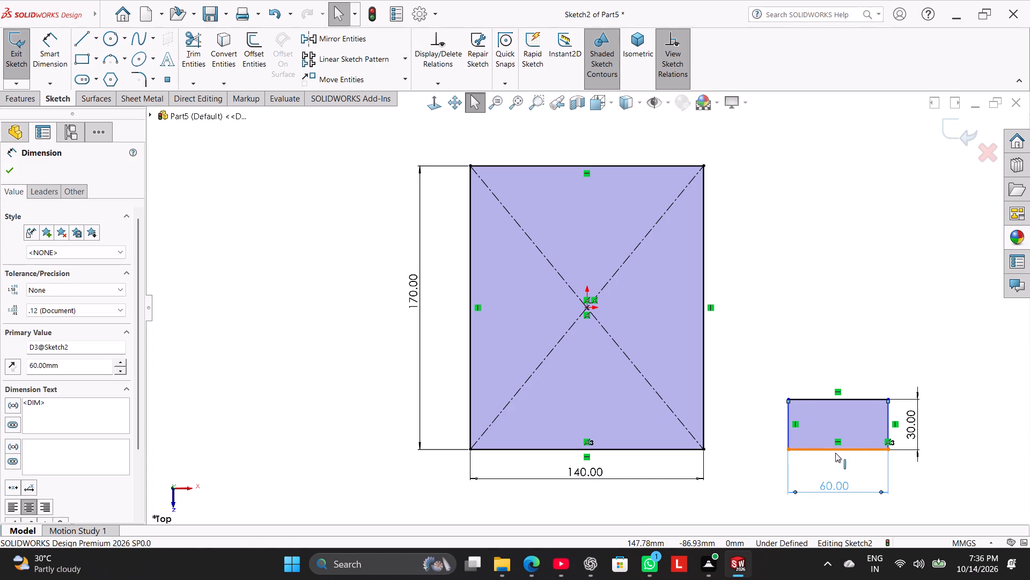
pyautogui.click(808, 295)
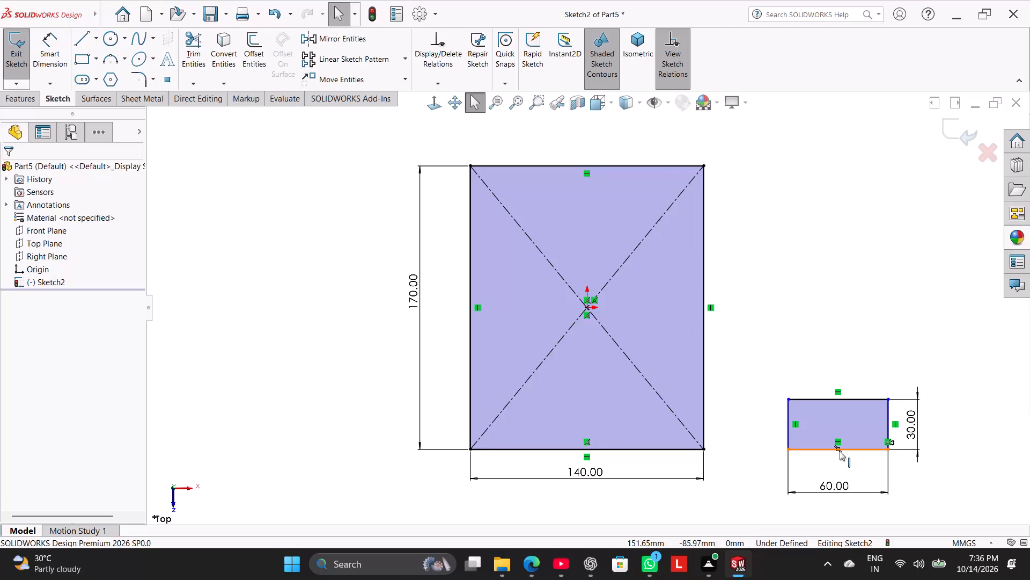
# Try a Coincident relation between the small rectangle's bottom-edge midpoint and the large rectangle's center, delete it, and apply a Vertical relation instead.
pyautogui.keyDown('ctrl'); pyautogui.click(838, 449); pyautogui.keyUp('ctrl')
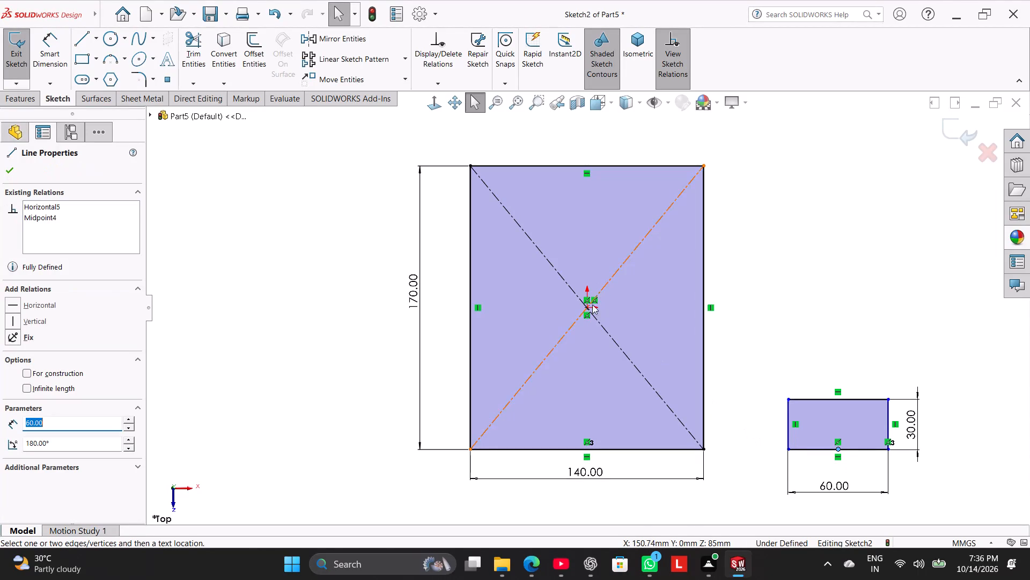
pyautogui.keyDown('ctrl'); pyautogui.click(588, 309); pyautogui.keyUp('ctrl')
pyautogui.click(39, 388)
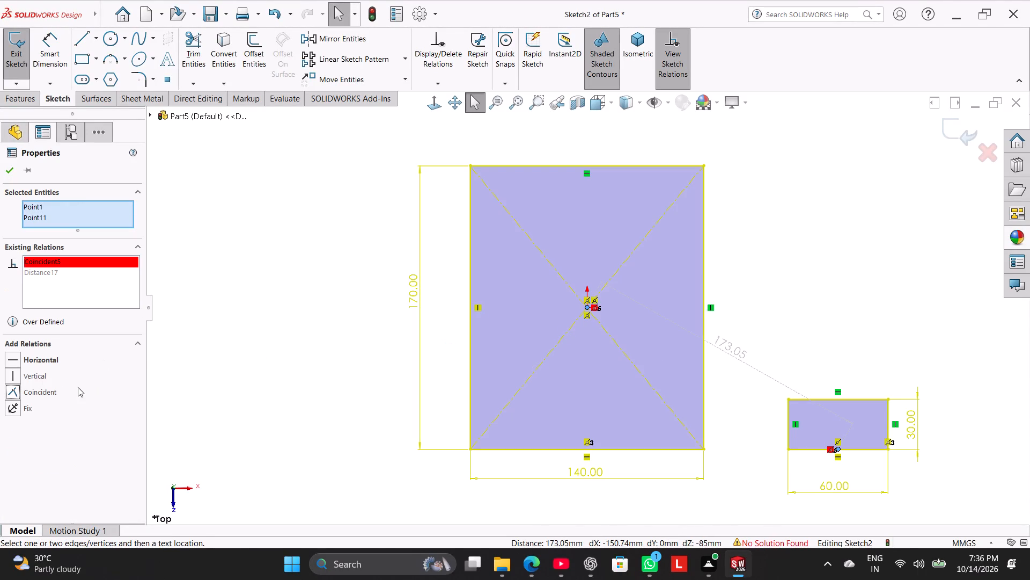
pyautogui.rightClick(92, 266)
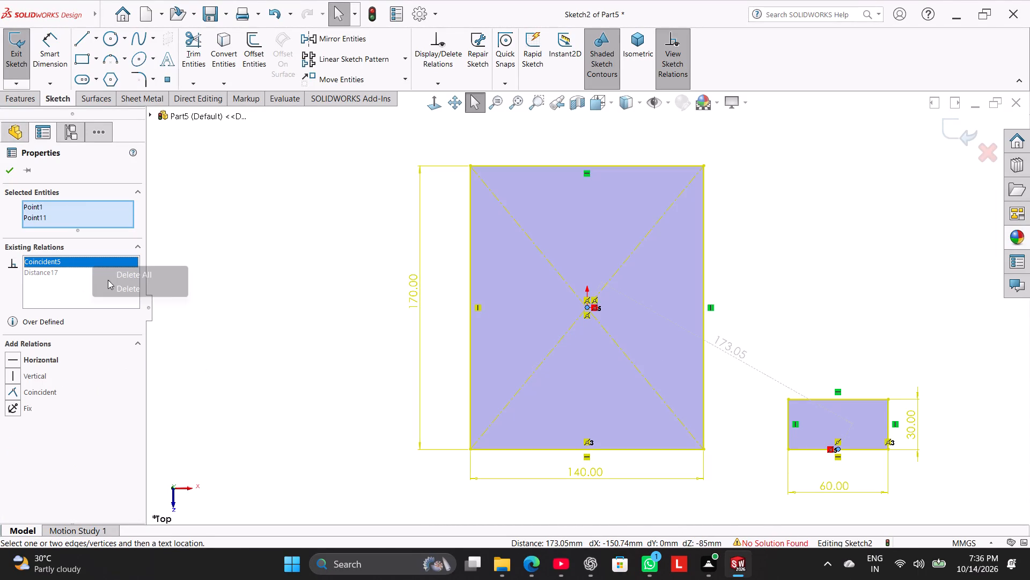
pyautogui.click(115, 288)
pyautogui.click(33, 380)
pyautogui.click(280, 288)
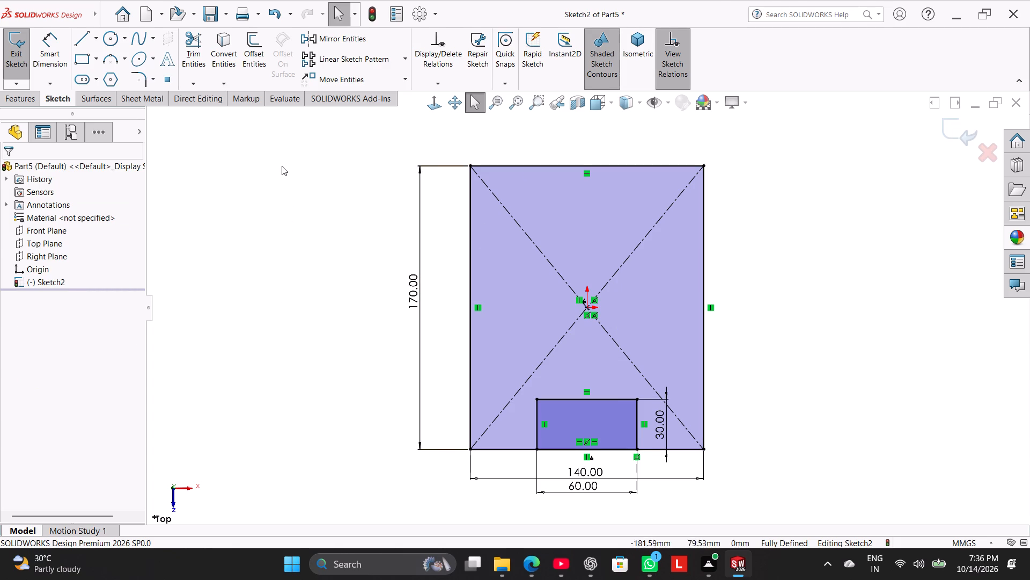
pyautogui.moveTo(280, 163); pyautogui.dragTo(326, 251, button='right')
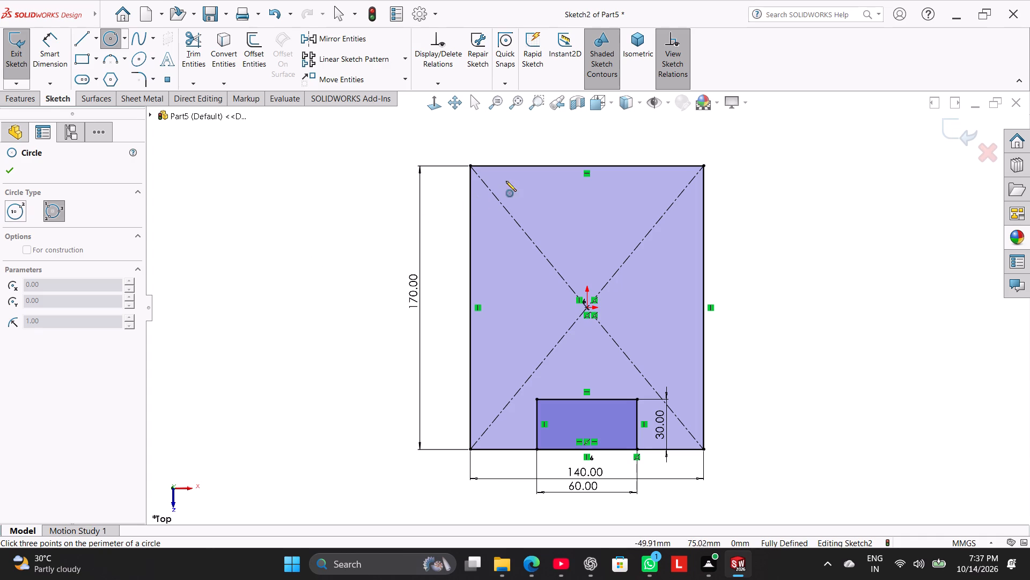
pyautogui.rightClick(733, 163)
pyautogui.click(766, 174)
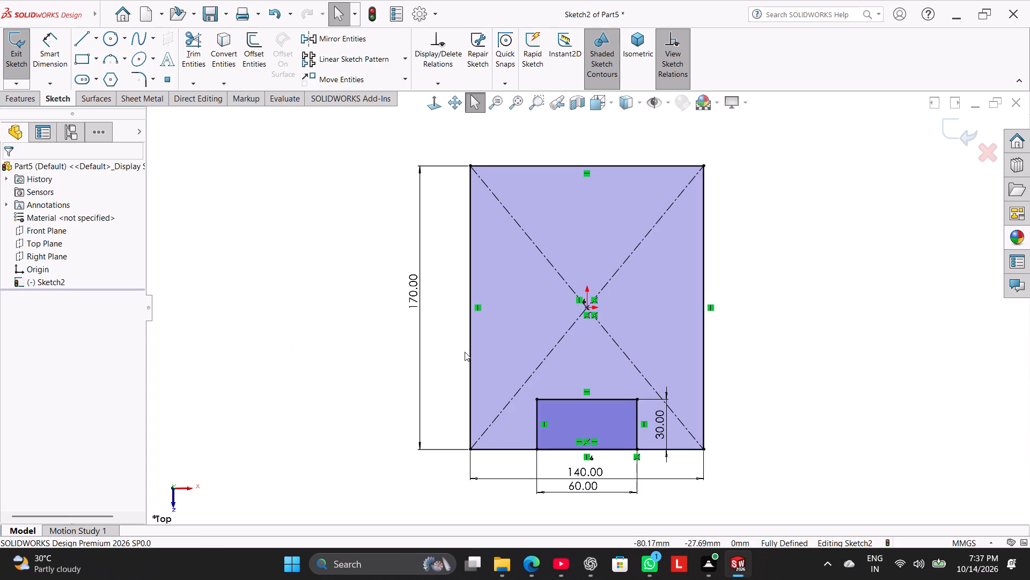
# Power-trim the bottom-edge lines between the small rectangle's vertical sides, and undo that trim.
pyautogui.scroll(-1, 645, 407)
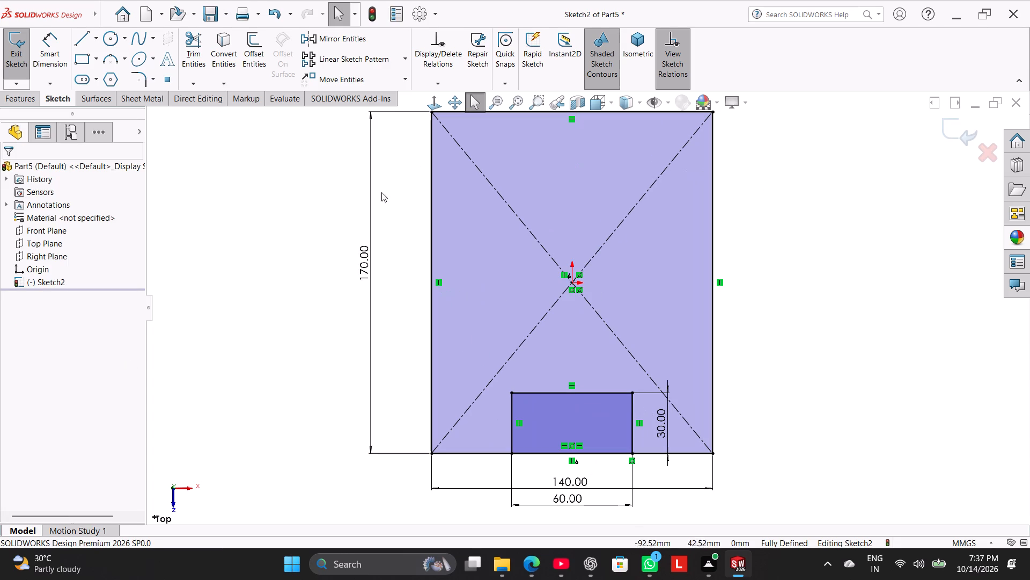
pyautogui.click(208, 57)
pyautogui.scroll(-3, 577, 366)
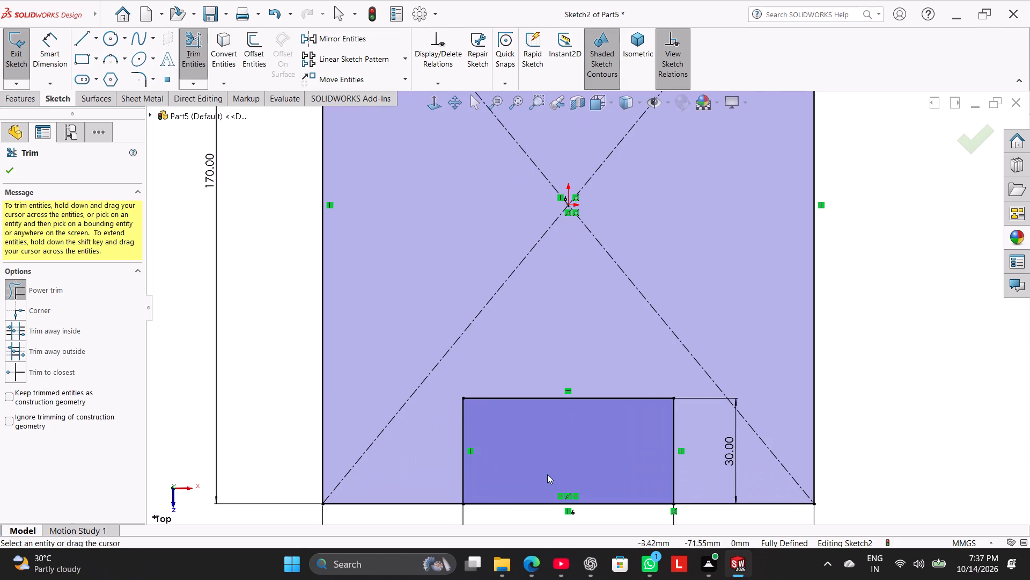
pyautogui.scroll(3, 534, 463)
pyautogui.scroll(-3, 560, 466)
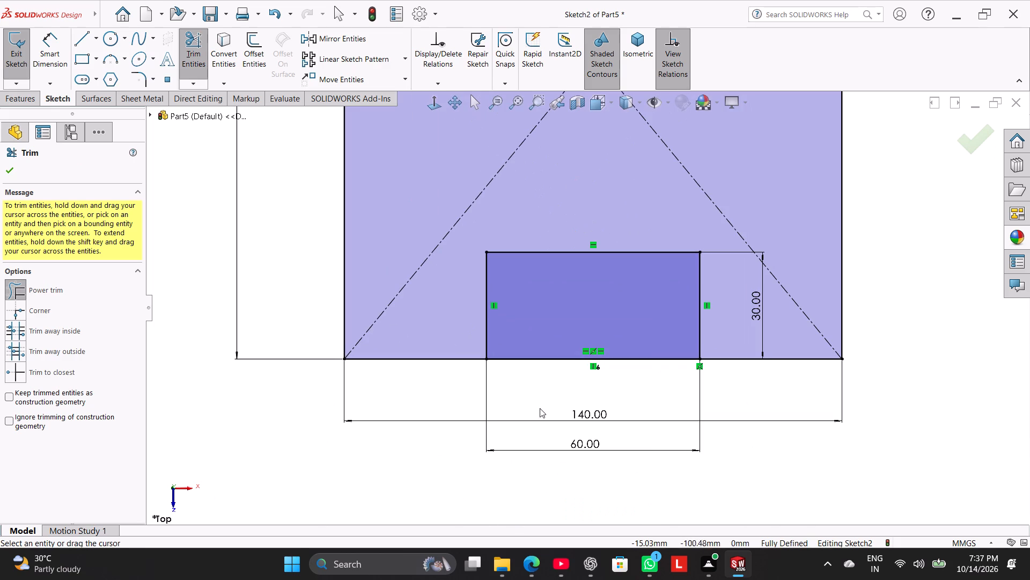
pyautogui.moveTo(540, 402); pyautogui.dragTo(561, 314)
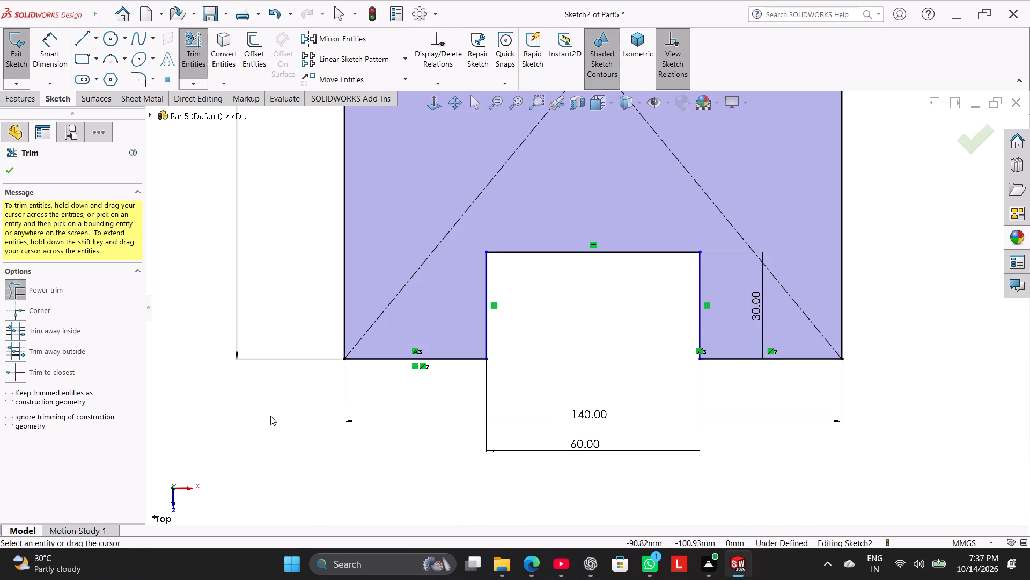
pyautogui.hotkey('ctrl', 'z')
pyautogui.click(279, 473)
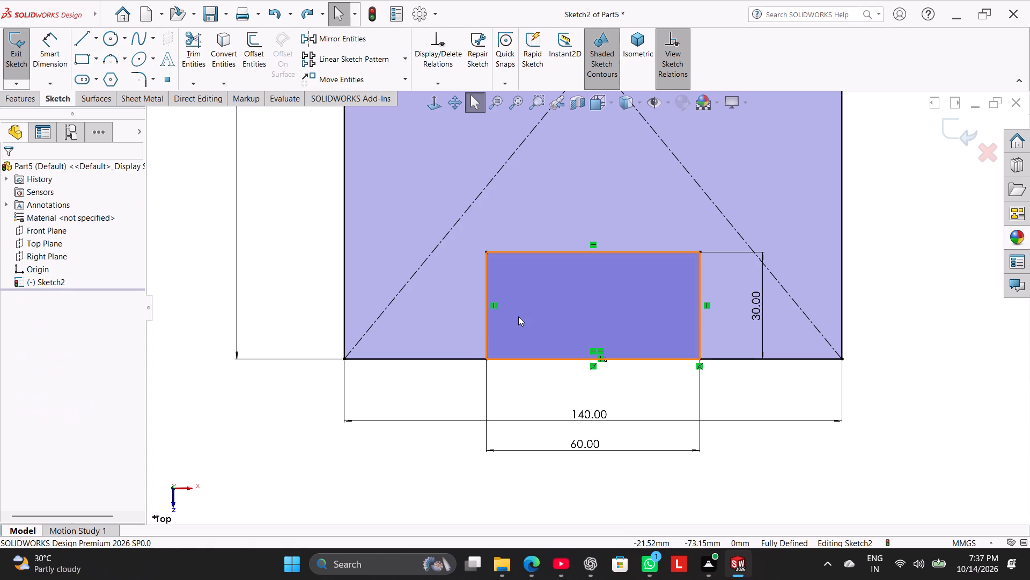
# Add a Vertical relation between the large rectangle's center point and the midpoint of the small rectangle's top edge.
pyautogui.scroll(3, 566, 249)
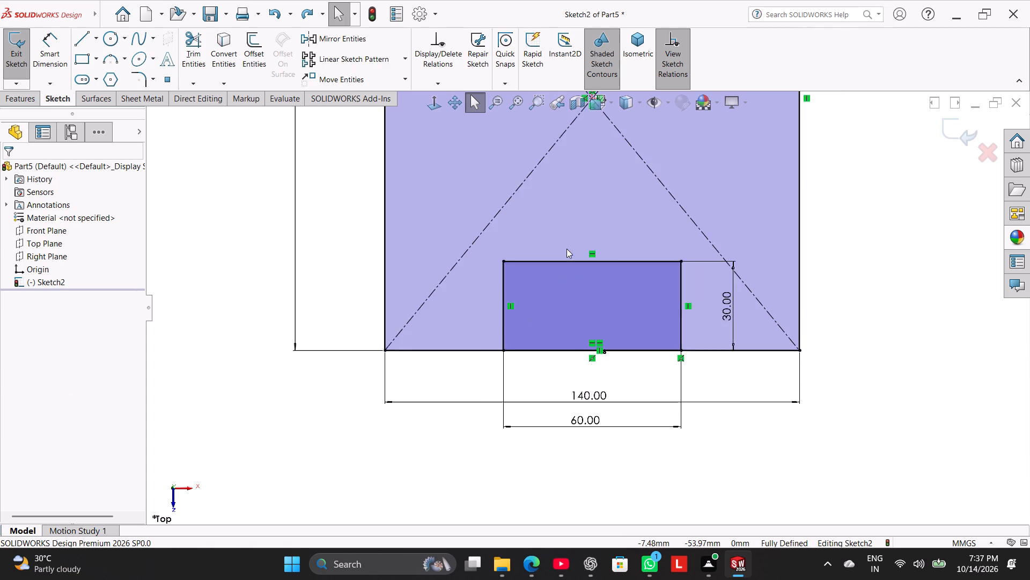
pyautogui.scroll(2, 566, 249)
pyautogui.click(783, 230)
pyautogui.scroll(-3, 628, 236)
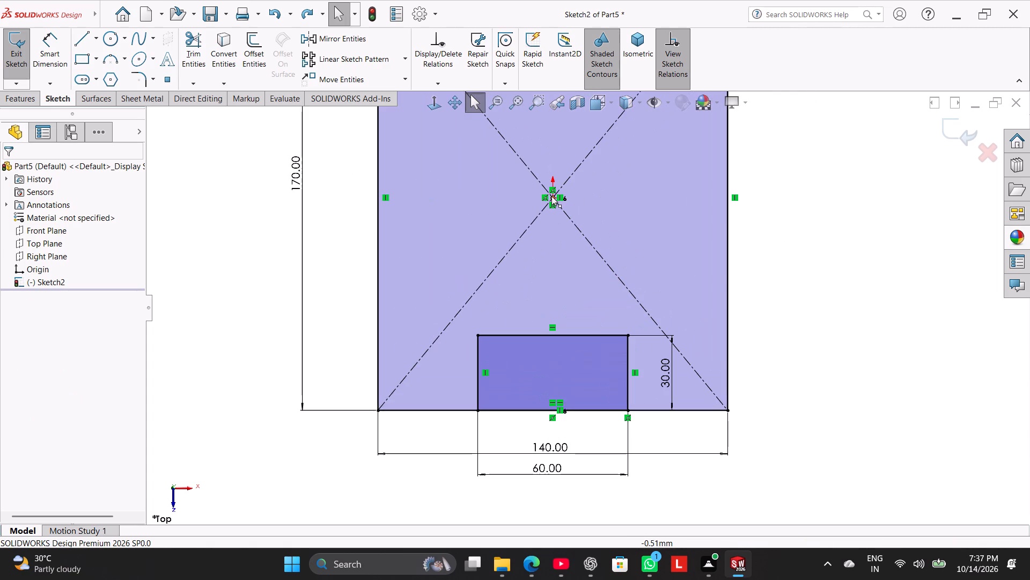
pyautogui.keyDown('ctrl'); pyautogui.click(551, 196); pyautogui.keyUp('ctrl')
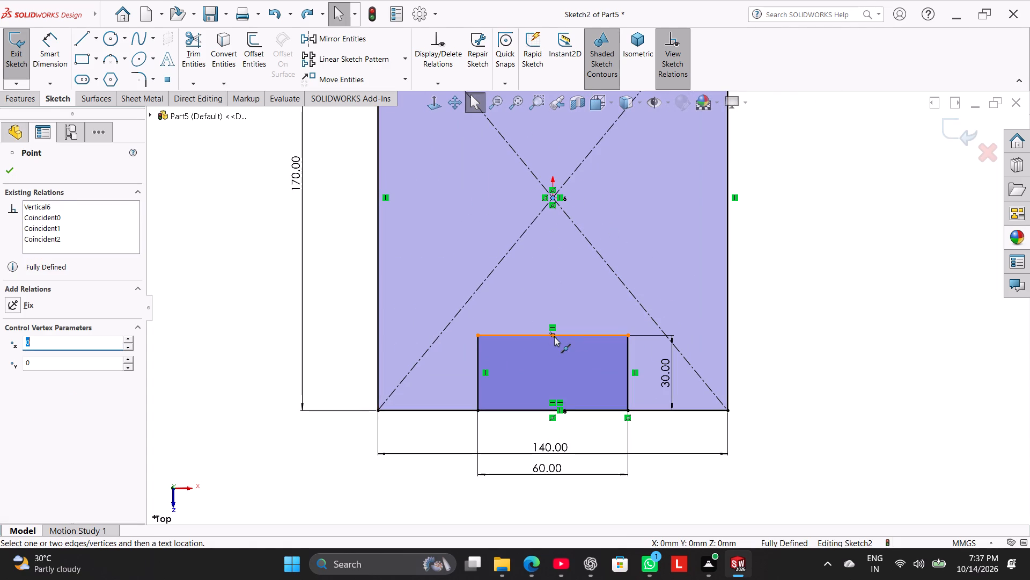
pyautogui.keyDown('ctrl'); pyautogui.click(554, 337); pyautogui.keyUp('ctrl')
pyautogui.click(23, 374)
pyautogui.click(183, 318)
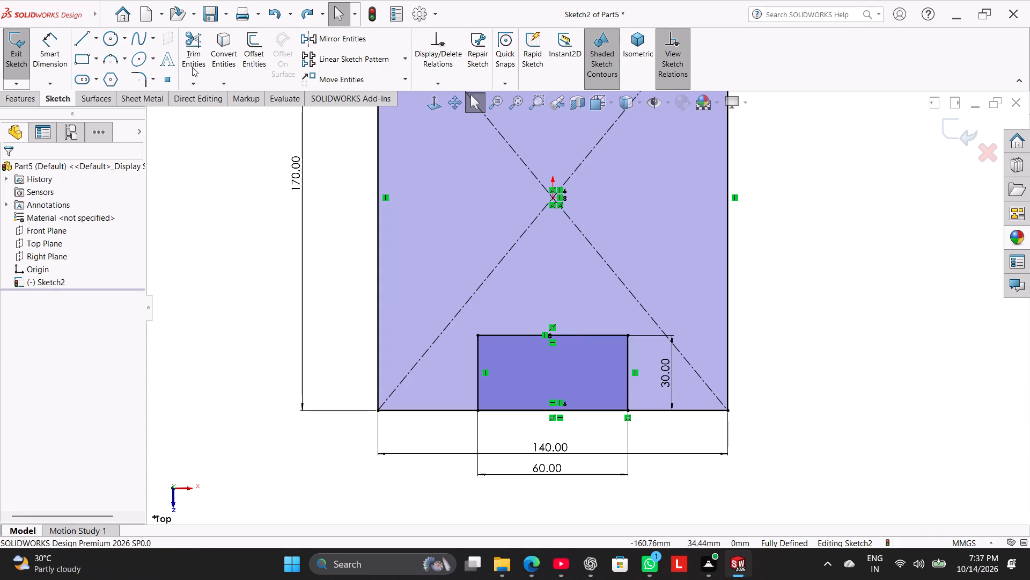
# Power-trim the bottom-edge lines between the small rectangle's vertical sides to open a notch in the large rectangle's outline.
pyautogui.moveTo(194, 52); pyautogui.dragTo(197, 77)
pyautogui.moveTo(516, 373); pyautogui.dragTo(572, 398)
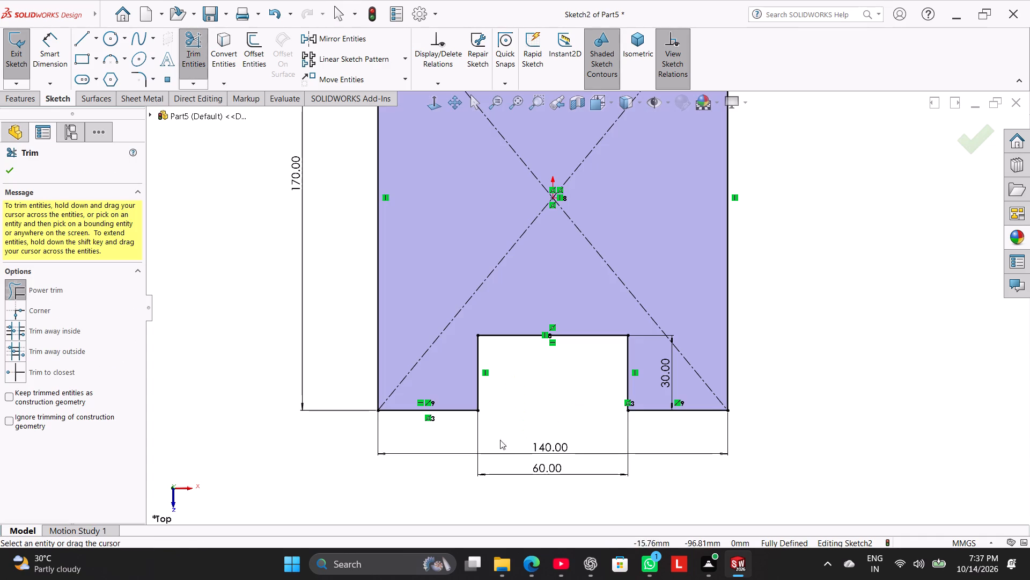
pyautogui.scroll(2, 236, 377)
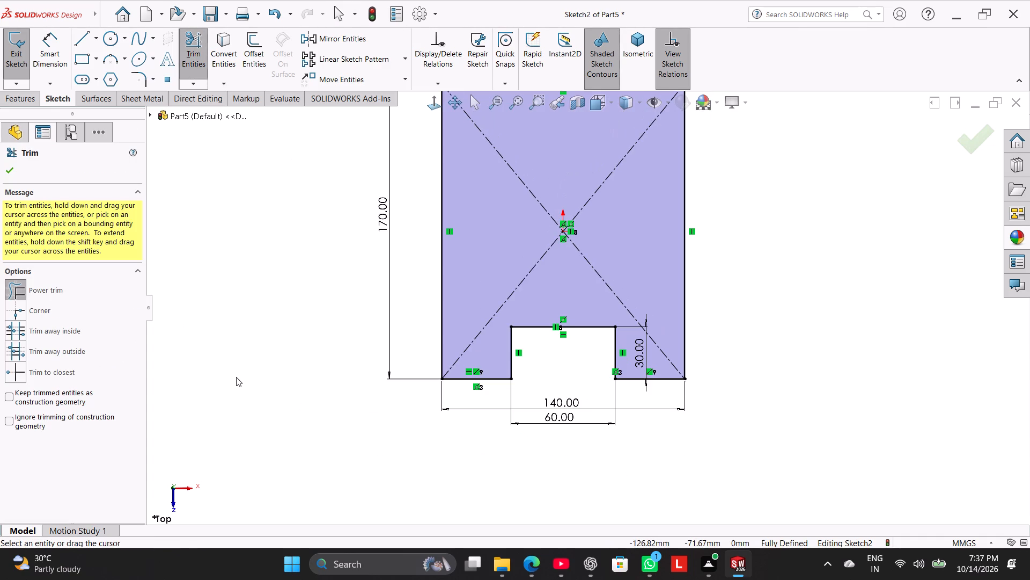
pyautogui.scroll(3, 241, 377)
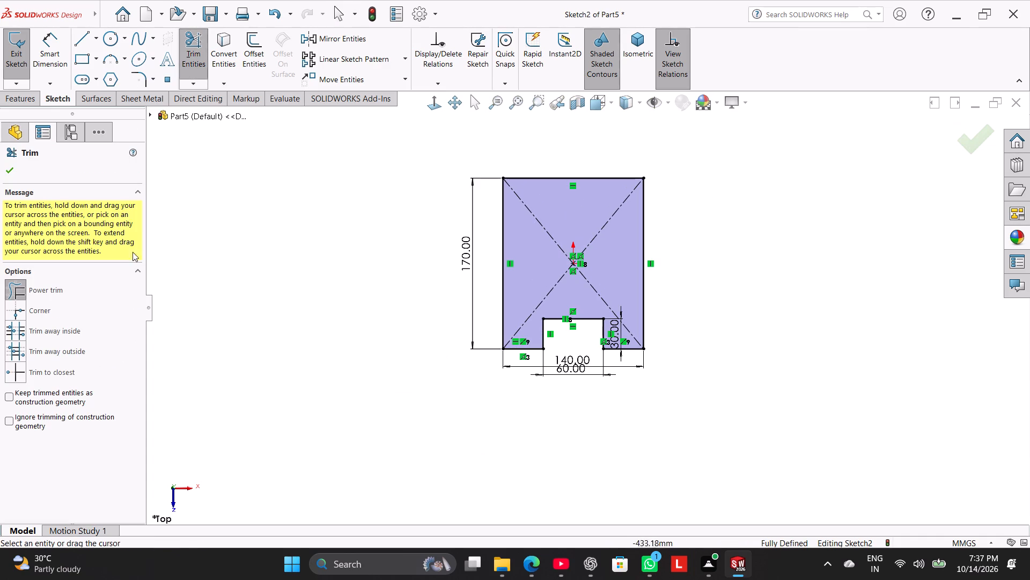
# Extrude the notched profile as a boss with a Blind end condition and a depth of 14 mm.
pyautogui.click(14, 93)
pyautogui.click(19, 103)
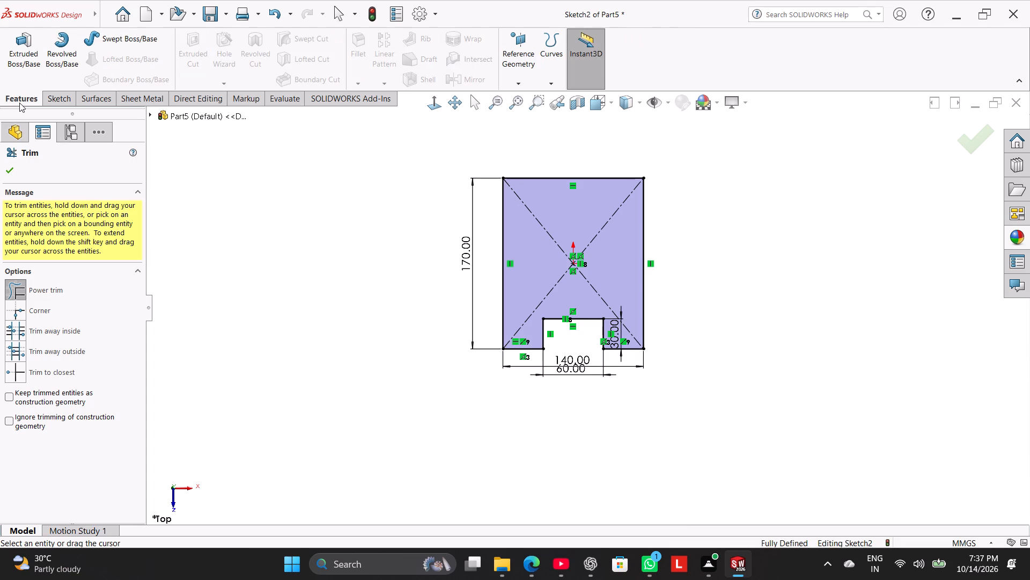
pyautogui.click(19, 55)
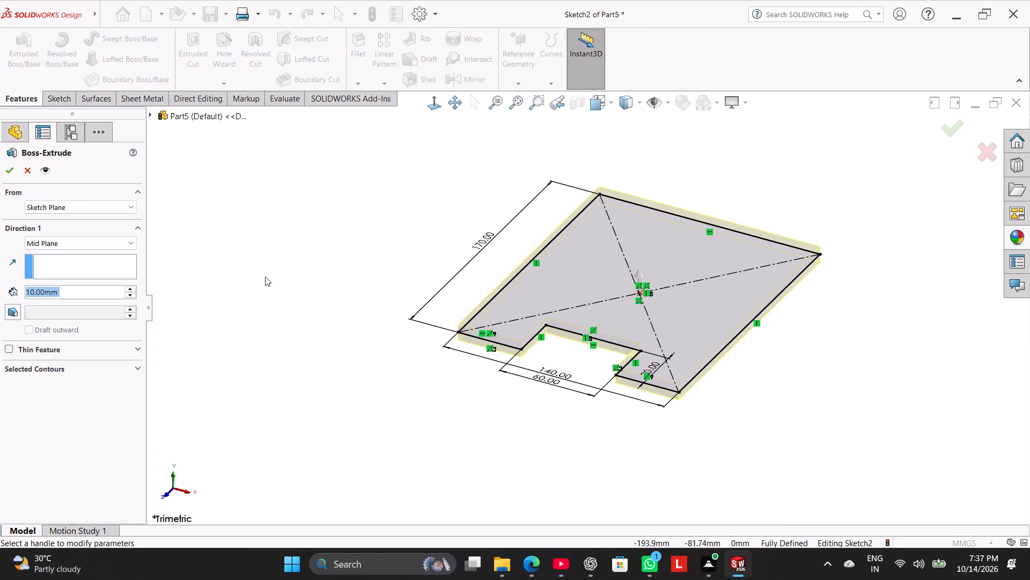
pyautogui.click(89, 235)
pyautogui.click(89, 244)
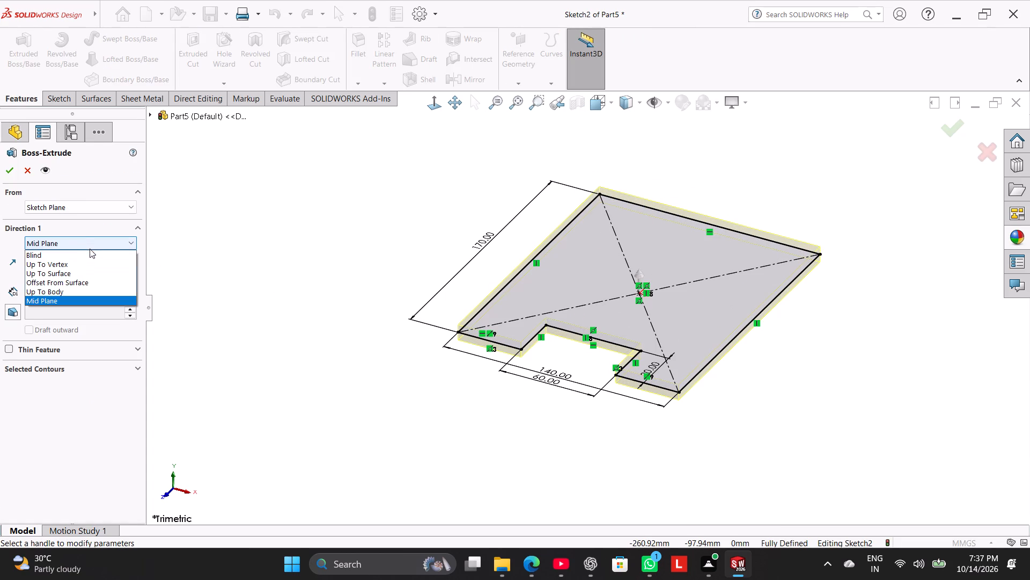
pyautogui.click(93, 253)
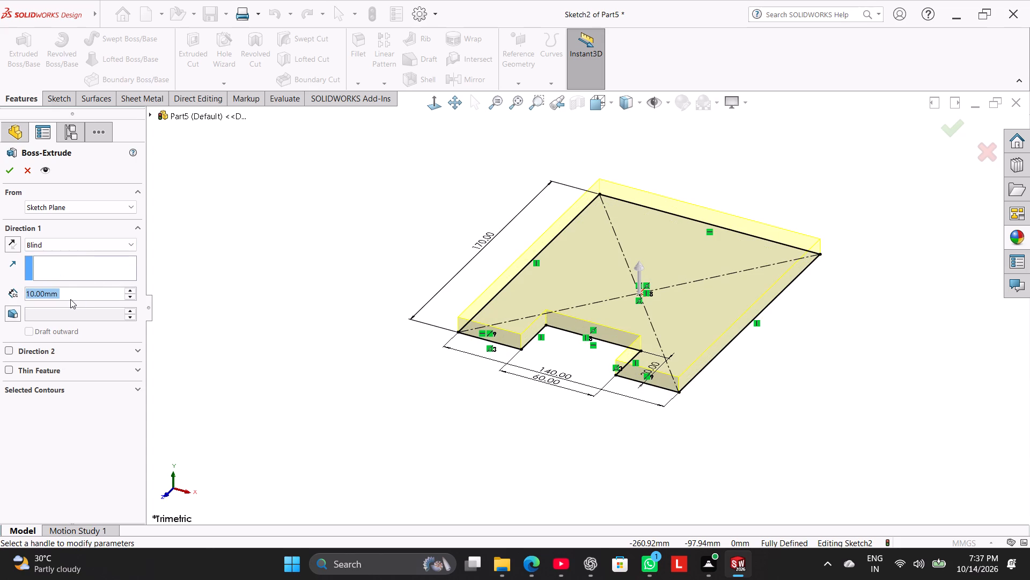
pyautogui.doubleClick(70, 299)
pyautogui.press('1')
pyautogui.press('4')
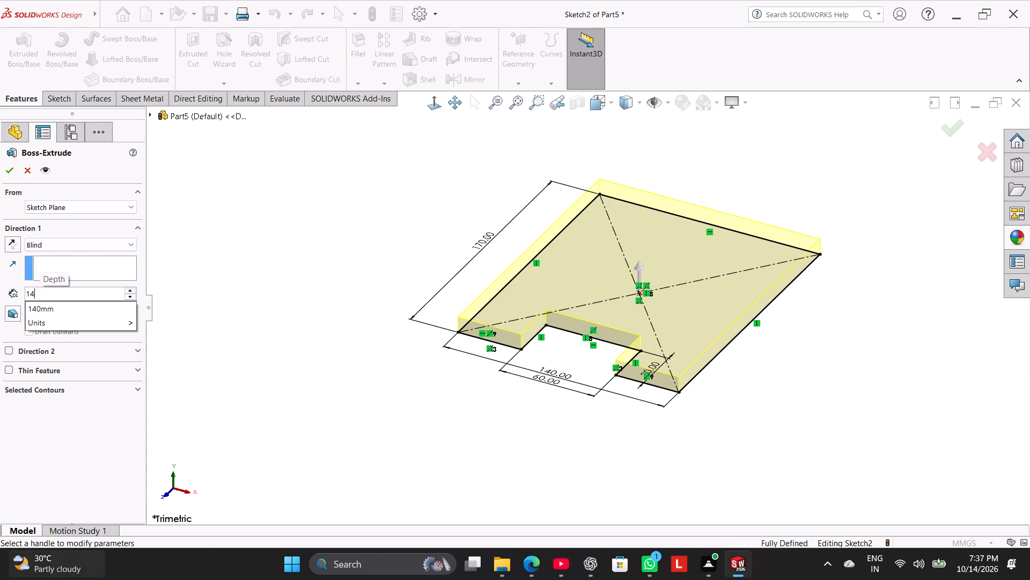
pyautogui.press('Return')
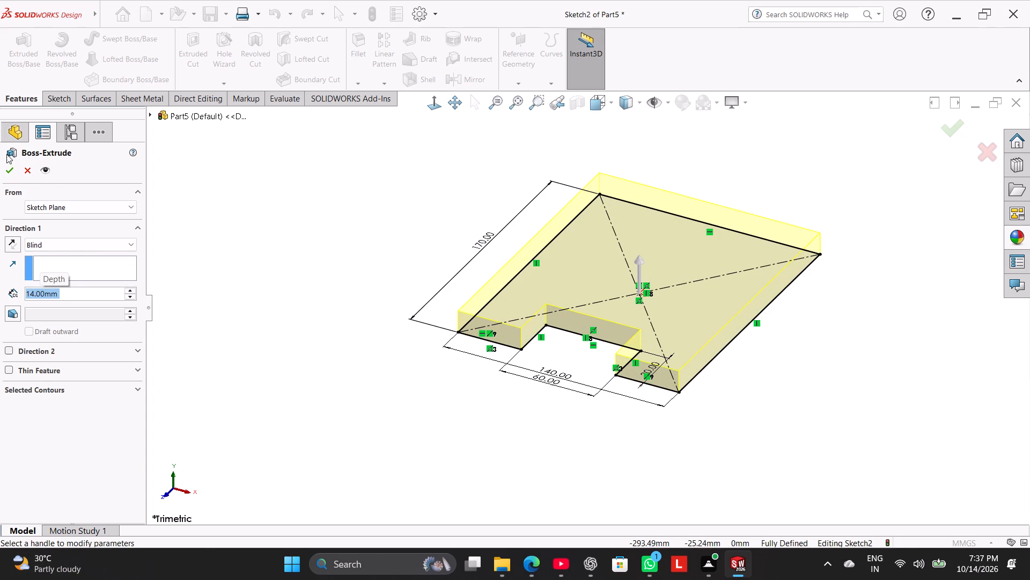
pyautogui.click(8, 171)
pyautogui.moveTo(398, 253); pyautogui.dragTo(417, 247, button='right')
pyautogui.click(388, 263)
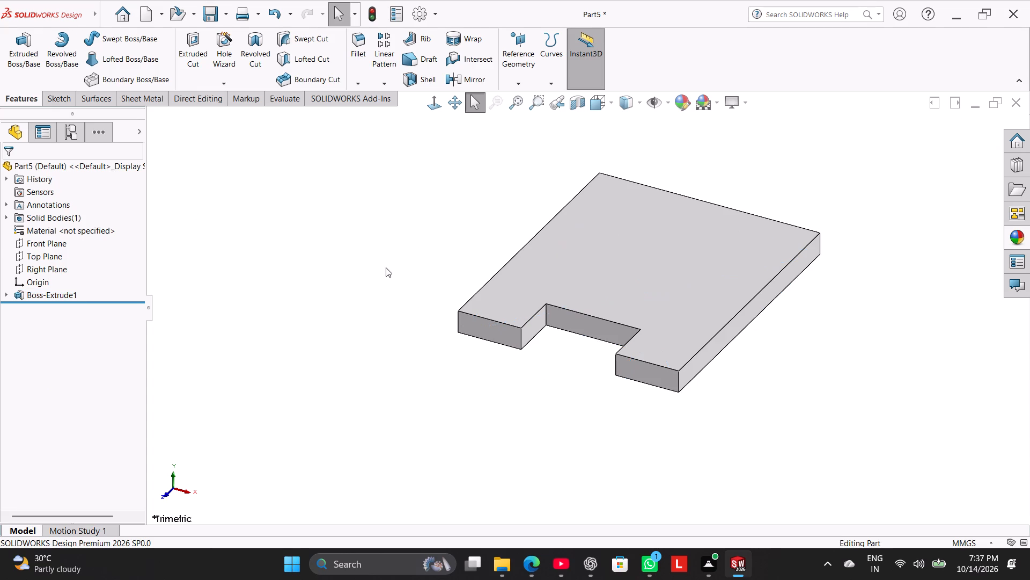
# Color the whole part light blue using the RGB values 0, 192, 255.
pyautogui.moveTo(380, 271); pyautogui.dragTo(476, 230, button='right')
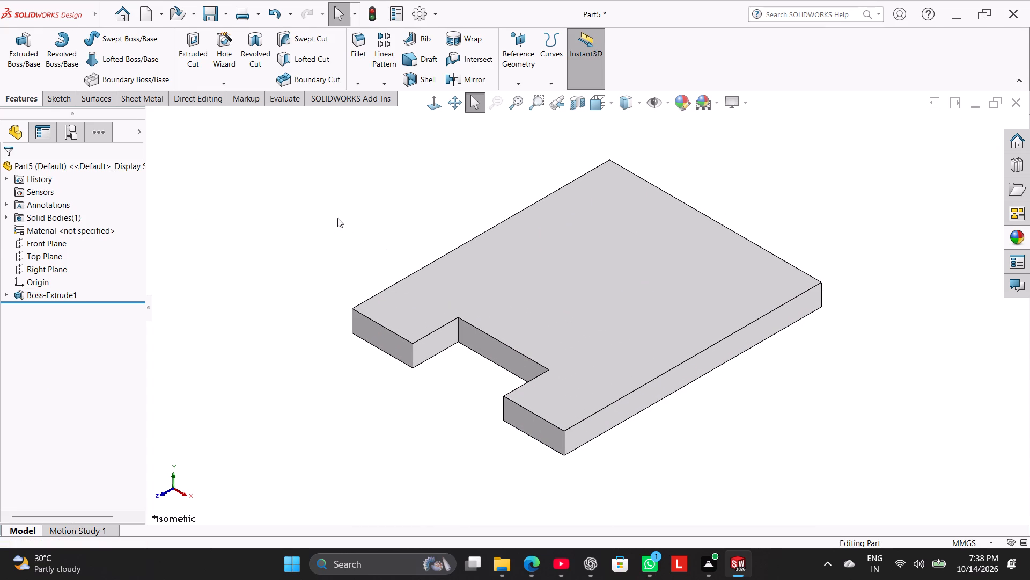
pyautogui.click(690, 102)
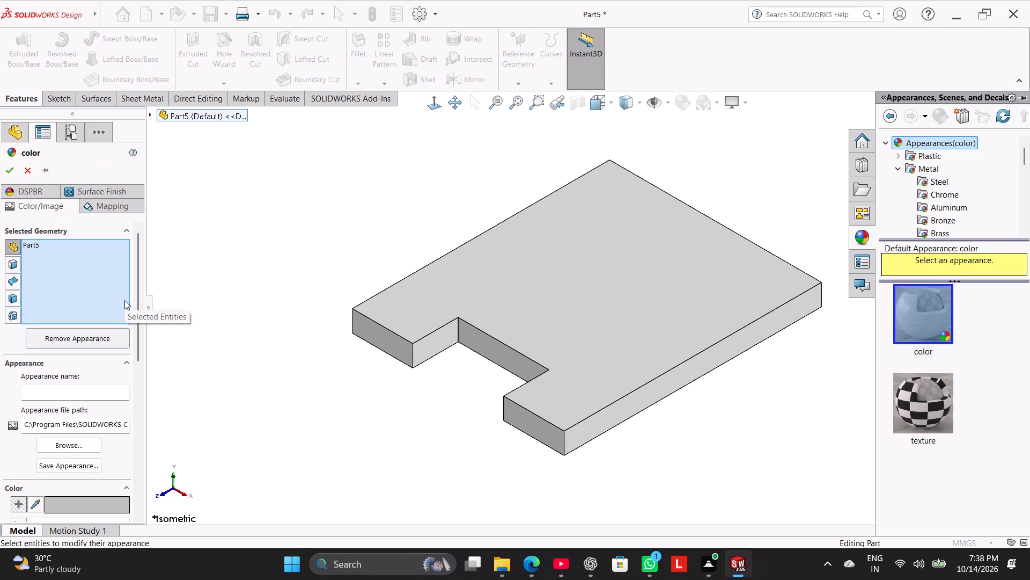
pyautogui.moveTo(133, 311); pyautogui.dragTo(133, 314)
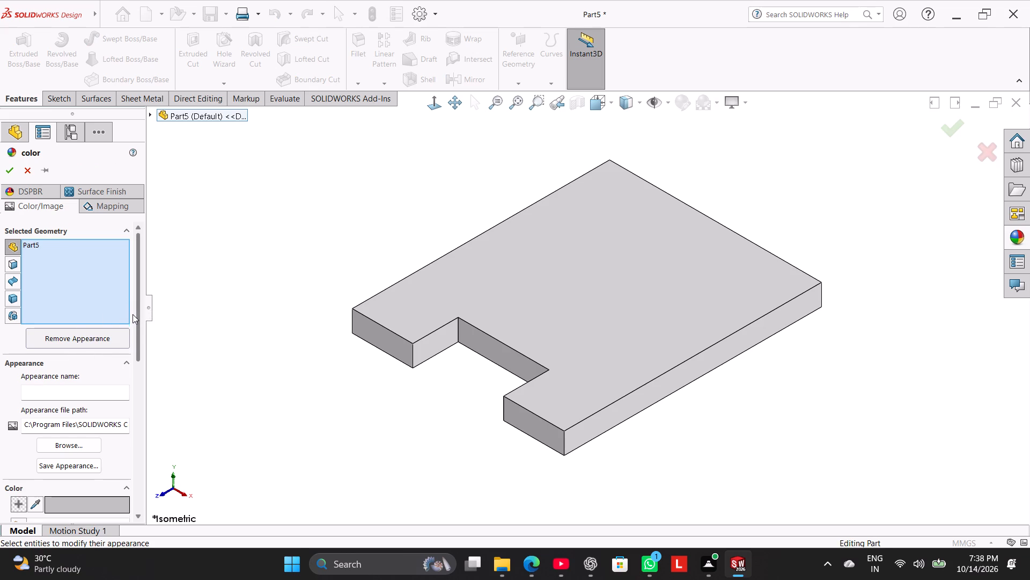
pyautogui.moveTo(133, 314); pyautogui.dragTo(141, 397)
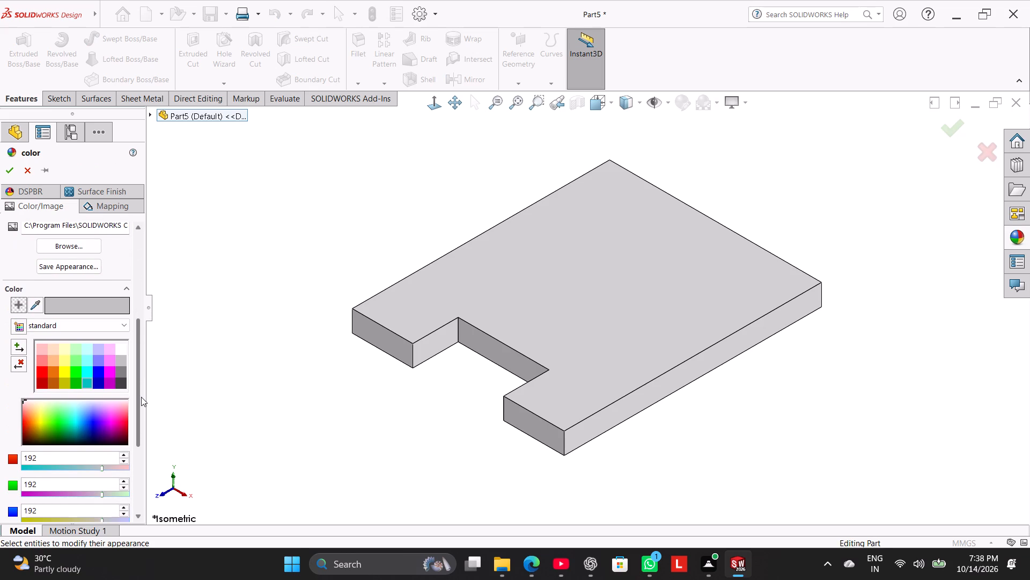
pyautogui.moveTo(141, 397); pyautogui.dragTo(141, 404)
pyautogui.click(87, 351)
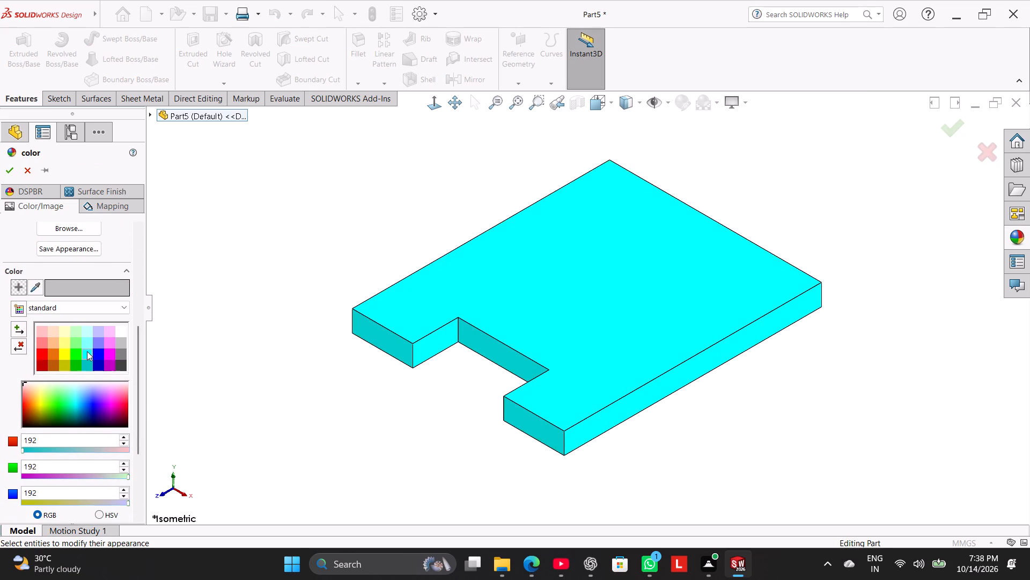
pyautogui.click(105, 476)
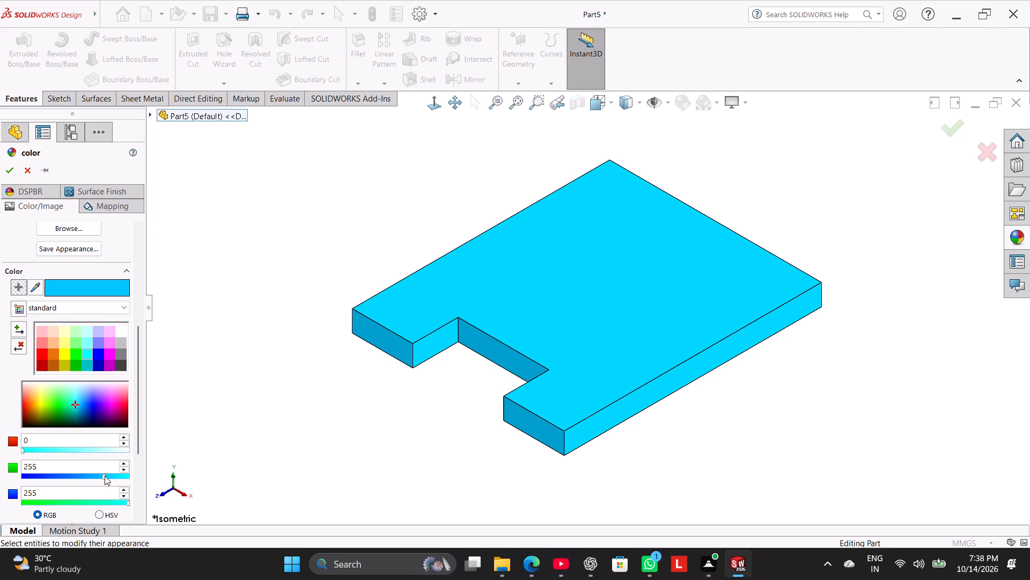
pyautogui.click(36, 466)
pyautogui.doubleClick(36, 466)
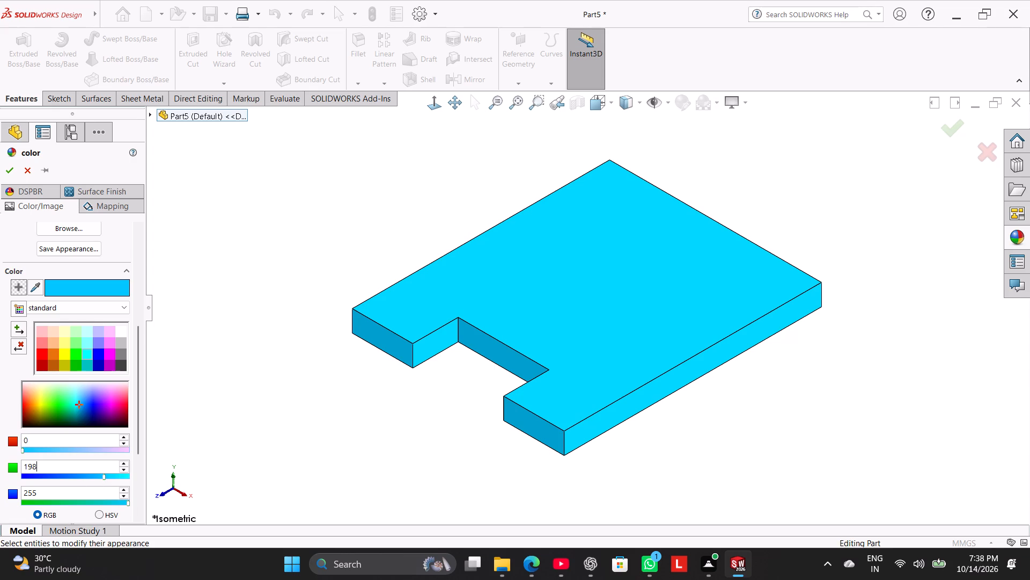
pyautogui.write('192')
pyautogui.press('Return')
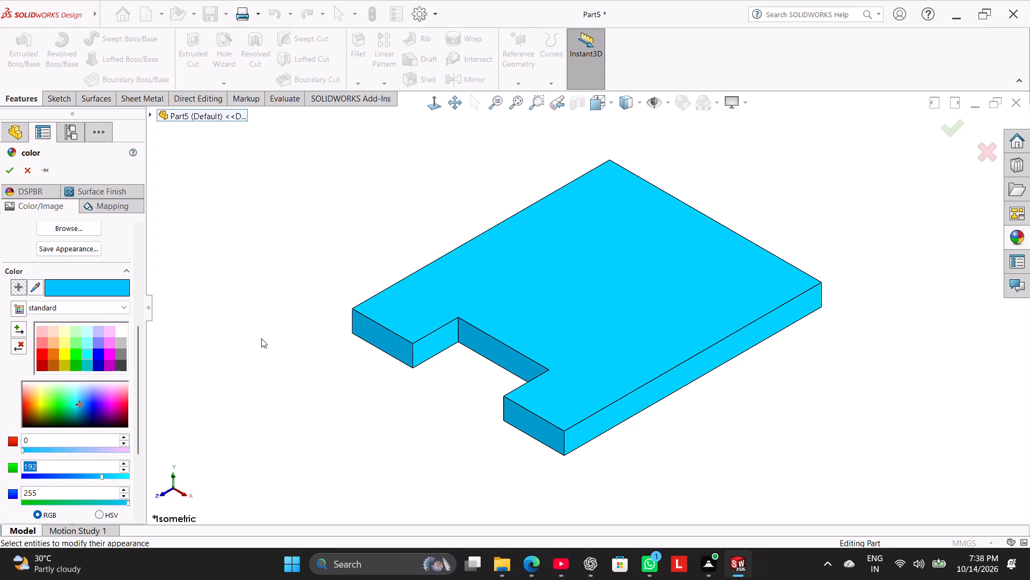
pyautogui.click(261, 338)
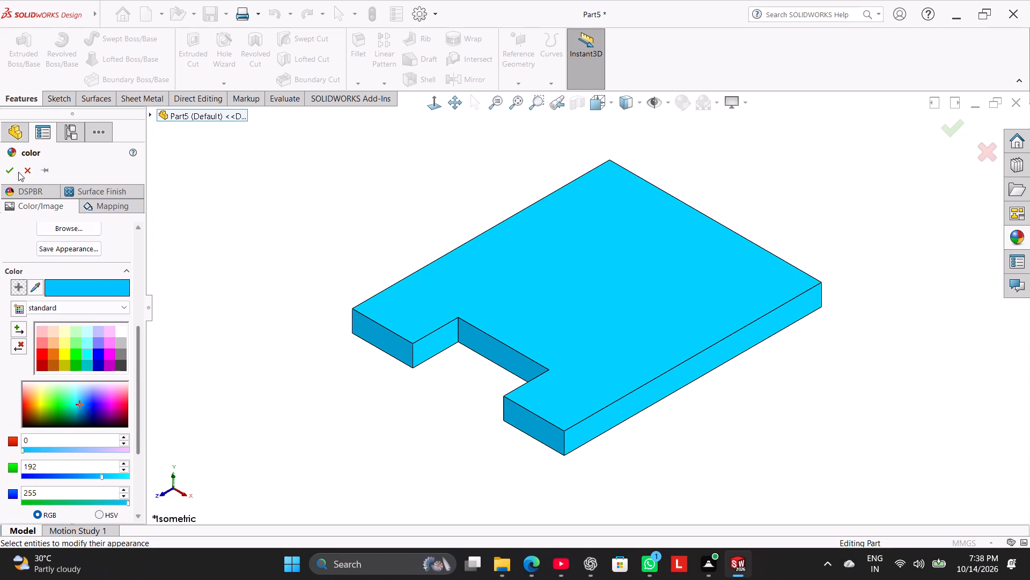
pyautogui.click(7, 169)
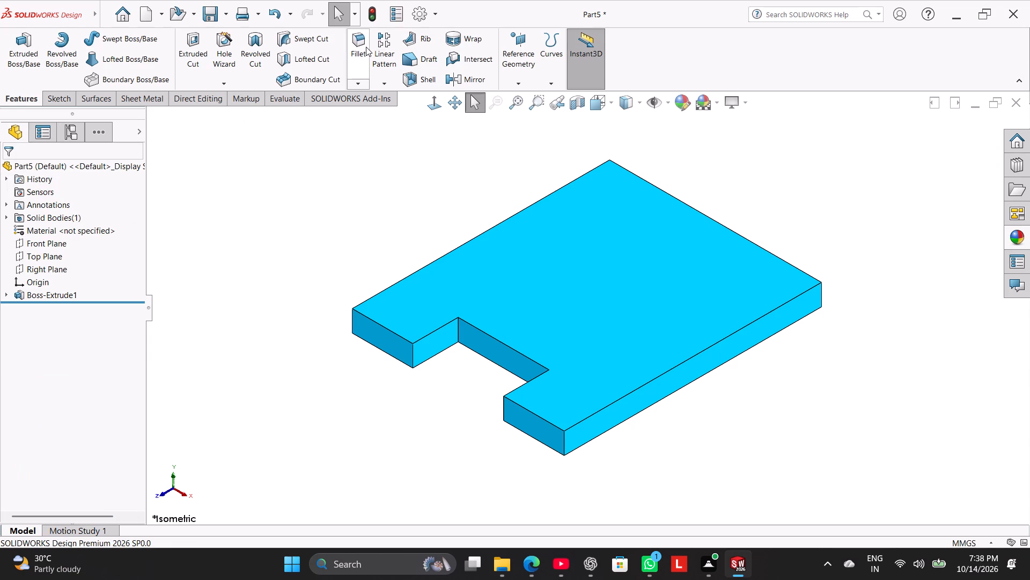
# Fillet the plate's four outer vertical corner edges with a symmetric constant radius of 18 mm.
pyautogui.click(365, 47)
pyautogui.click(16, 228)
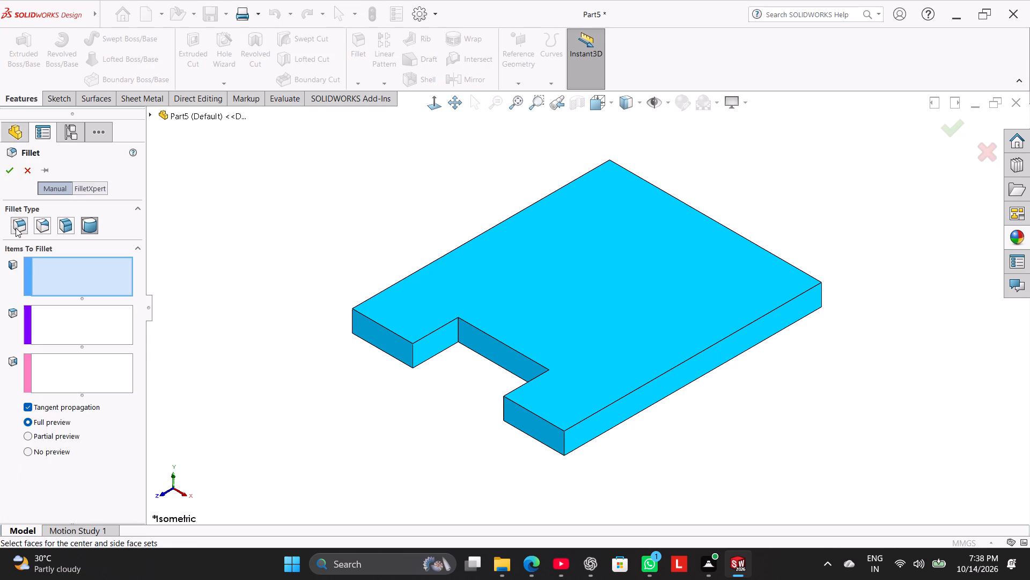
pyautogui.doubleClick(62, 418)
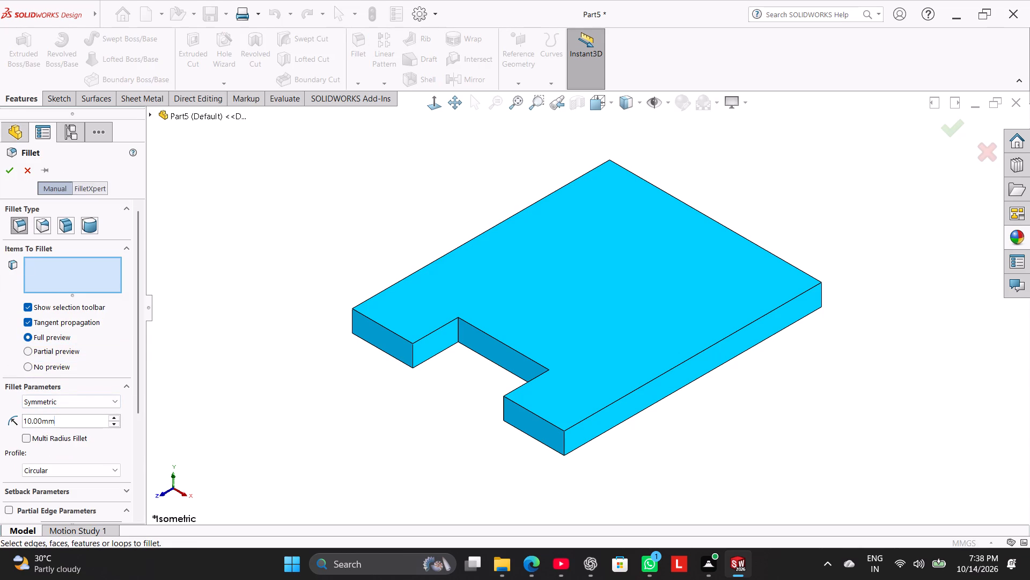
pyautogui.write('18')
pyautogui.press('Return')
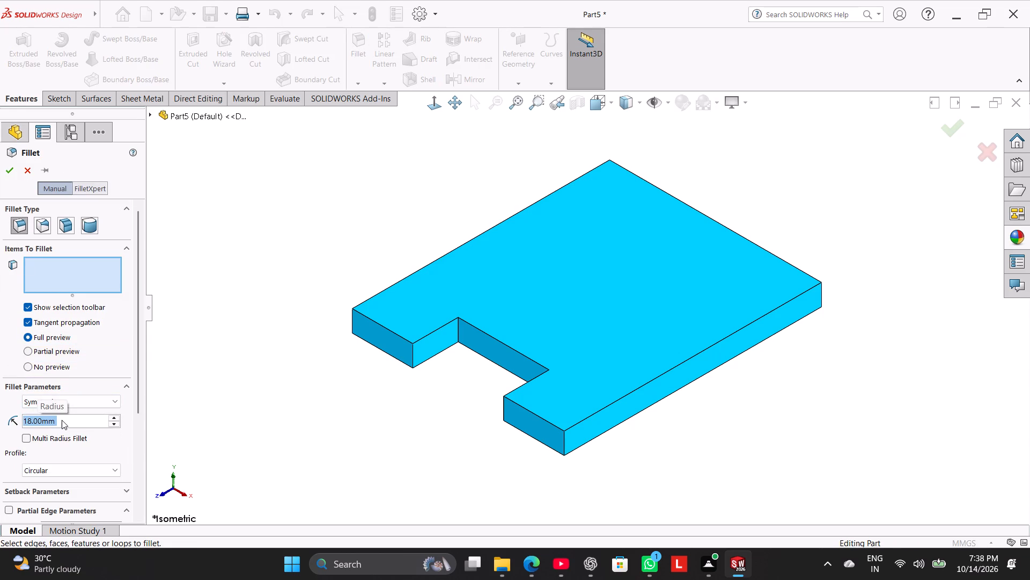
pyautogui.click(564, 437)
pyautogui.moveTo(338, 350); pyautogui.dragTo(376, 411, button='middle')
pyautogui.click(394, 351)
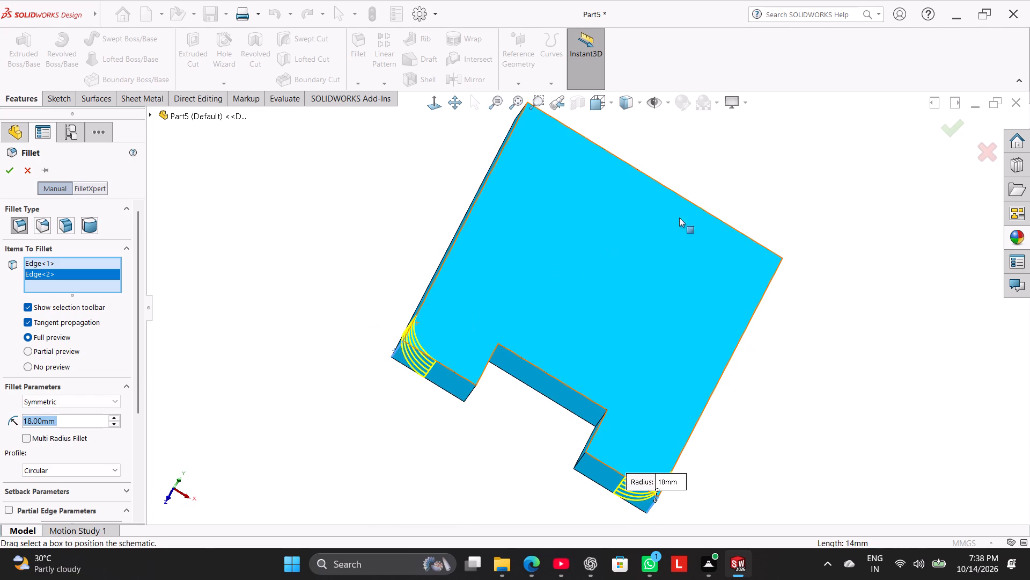
pyautogui.moveTo(757, 186); pyautogui.dragTo(664, 273, button='middle')
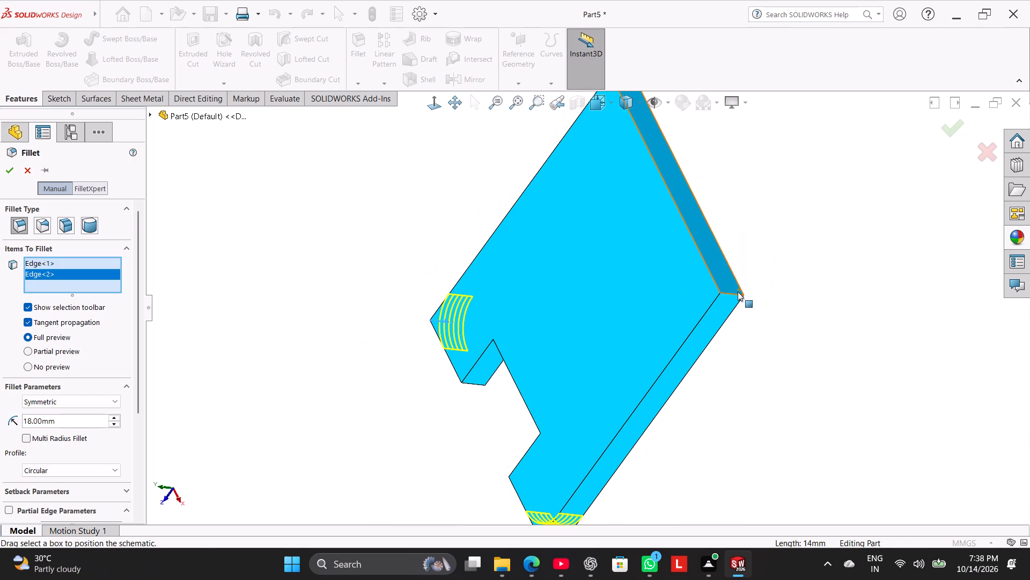
pyautogui.click(732, 294)
pyautogui.scroll(4, 735, 169)
pyautogui.moveTo(669, 178); pyautogui.dragTo(669, 193, button='middle')
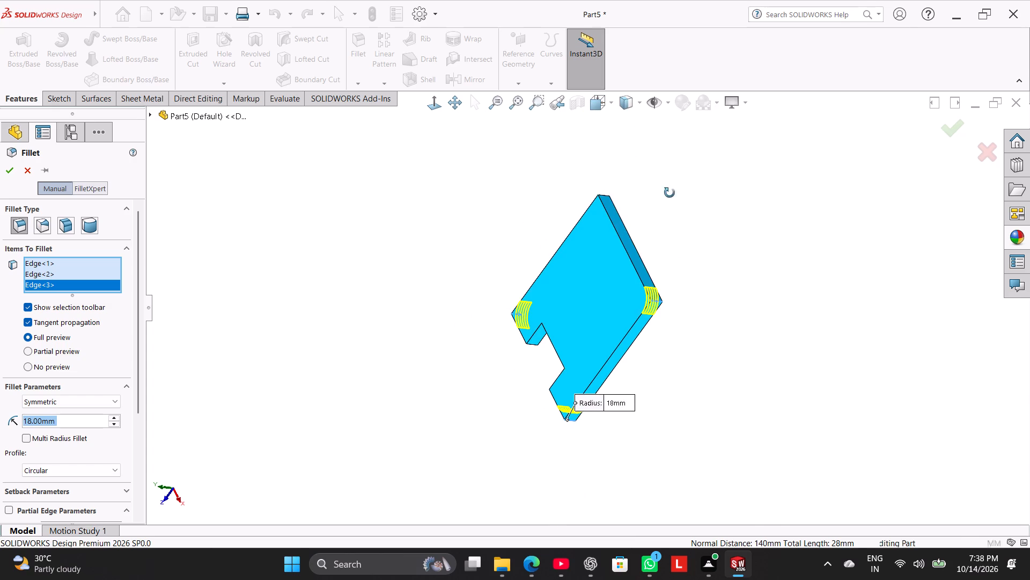
pyautogui.moveTo(669, 193); pyautogui.dragTo(690, 321, button='middle')
pyautogui.scroll(-4, 623, 231)
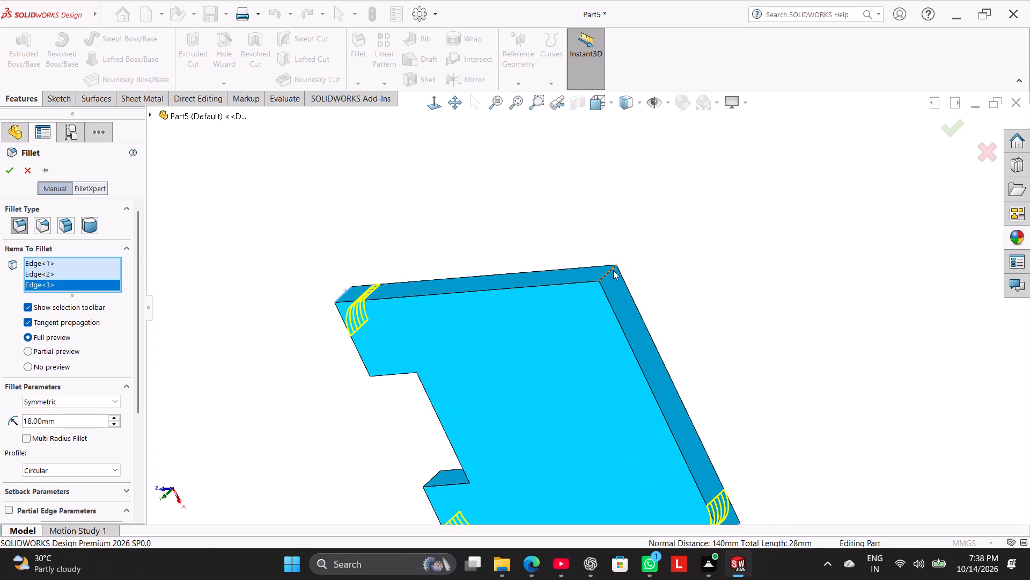
pyautogui.click(613, 270)
pyautogui.click(12, 176)
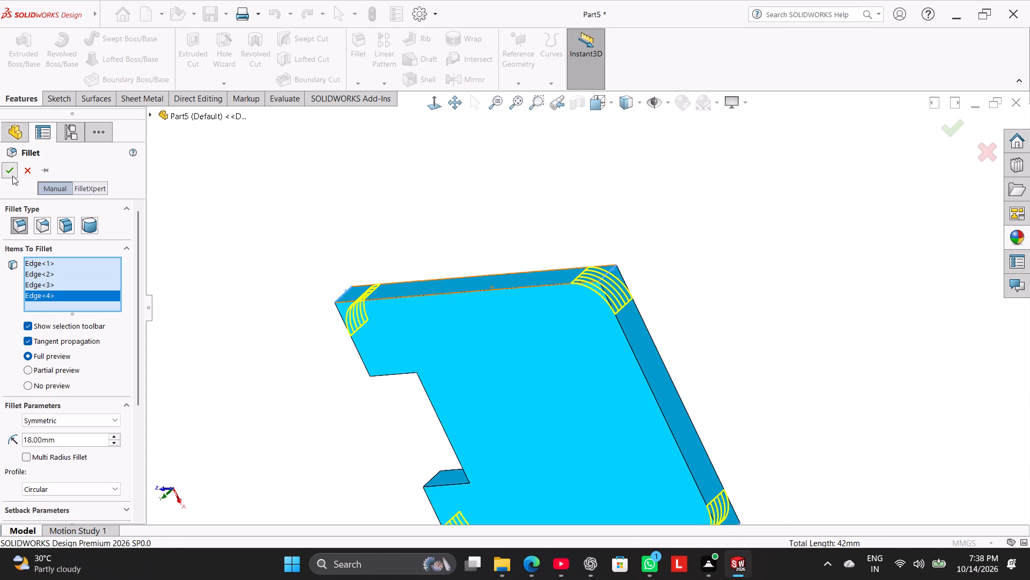
# On the narrow side face opposite the notch, sketch a 60 mm diameter circle centered about 54 mm directly above the origin.
pyautogui.moveTo(220, 315); pyautogui.dragTo(418, 247, button='right')
pyautogui.moveTo(323, 302); pyautogui.dragTo(472, 256, button='right')
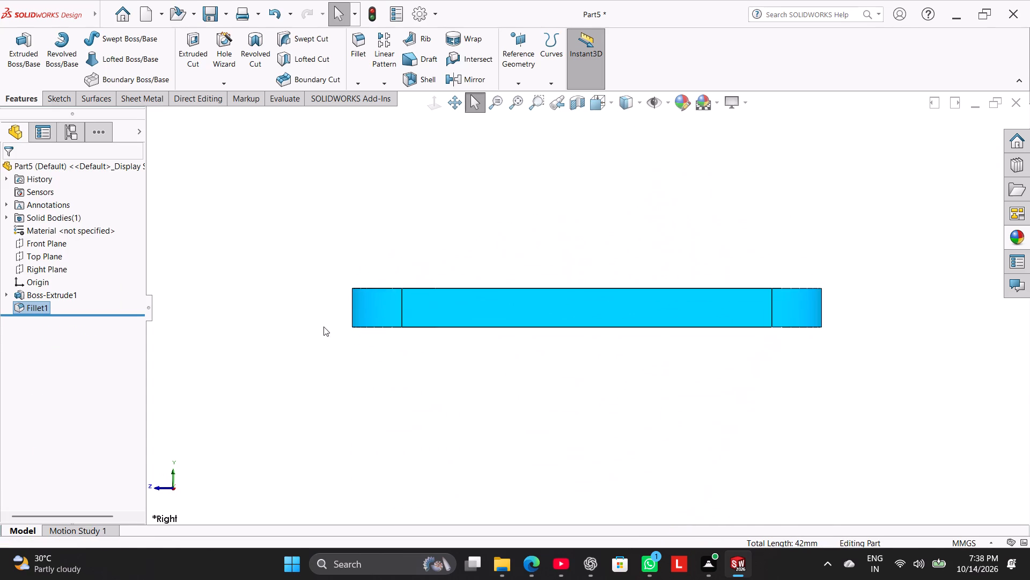
pyautogui.moveTo(323, 327); pyautogui.dragTo(423, 207, button='right')
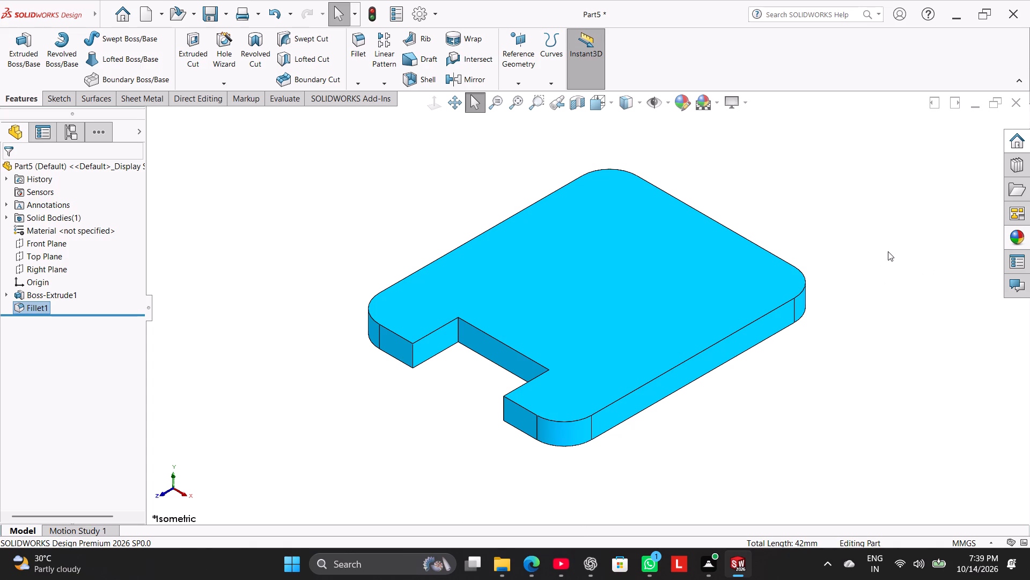
pyautogui.moveTo(882, 212); pyautogui.dragTo(786, 318, button='middle')
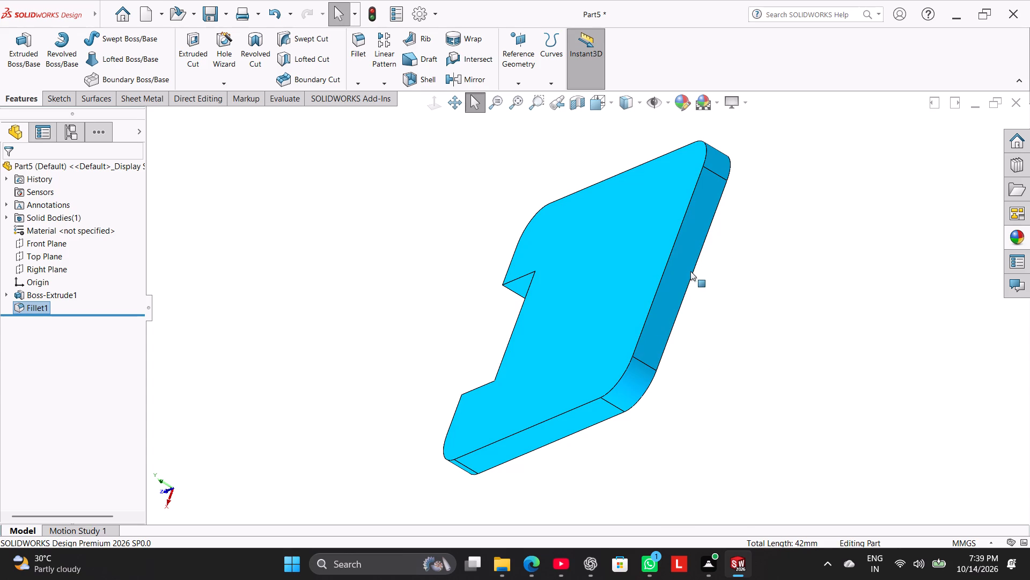
pyautogui.rightClick(685, 259)
pyautogui.click(712, 246)
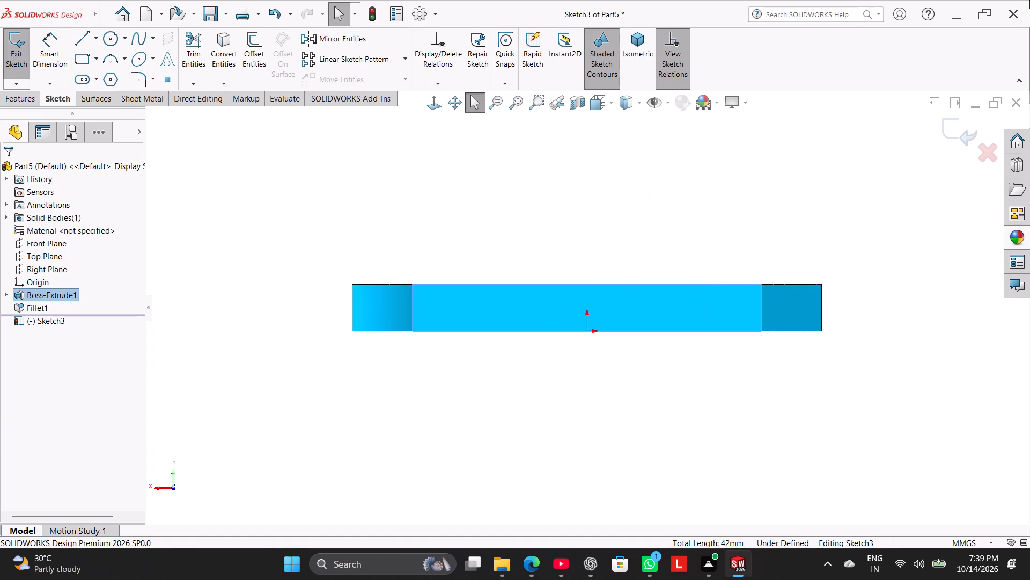
pyautogui.click(108, 37)
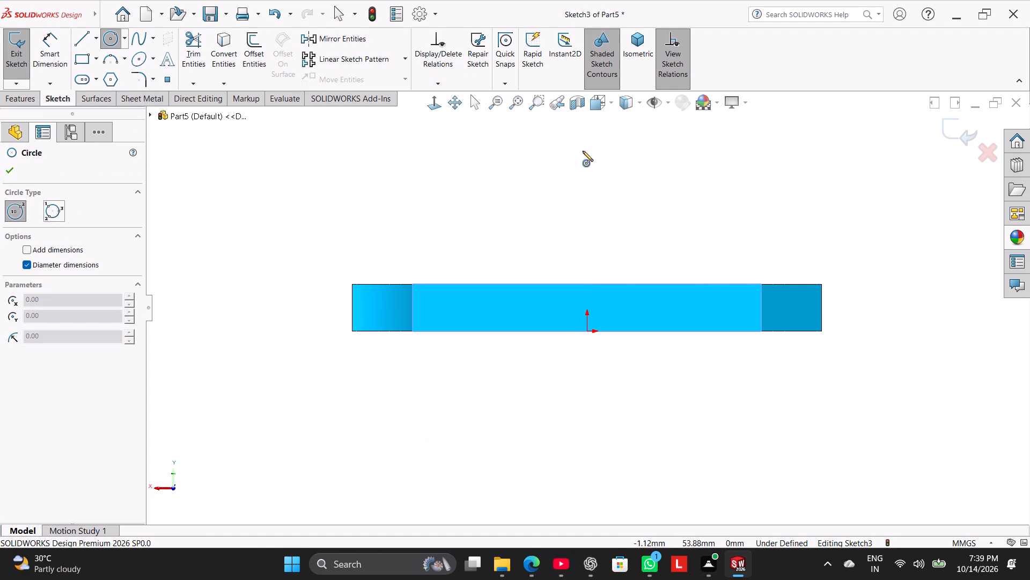
pyautogui.click(584, 151)
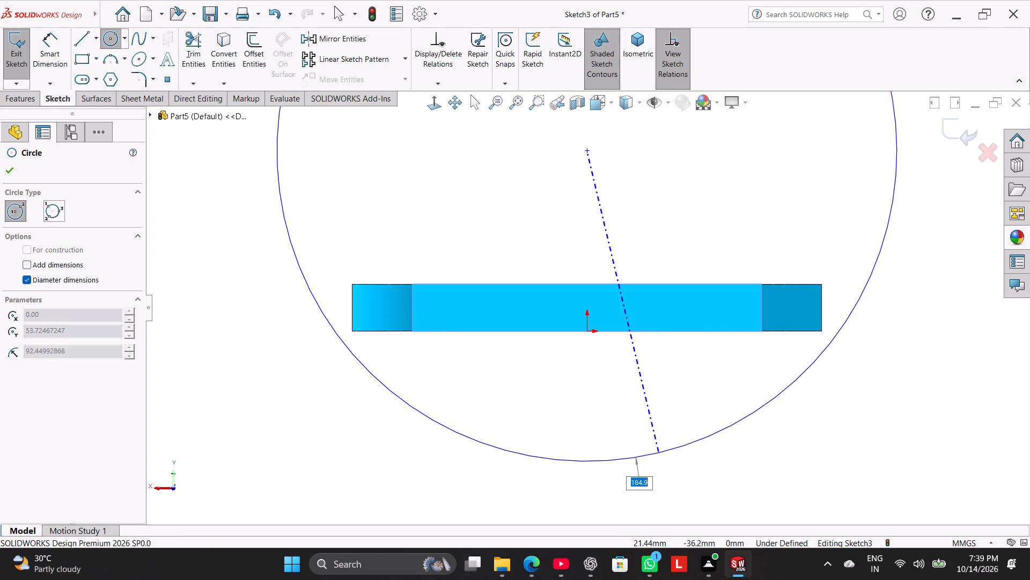
pyautogui.press('6')
pyautogui.press('0')
pyautogui.press('Return')
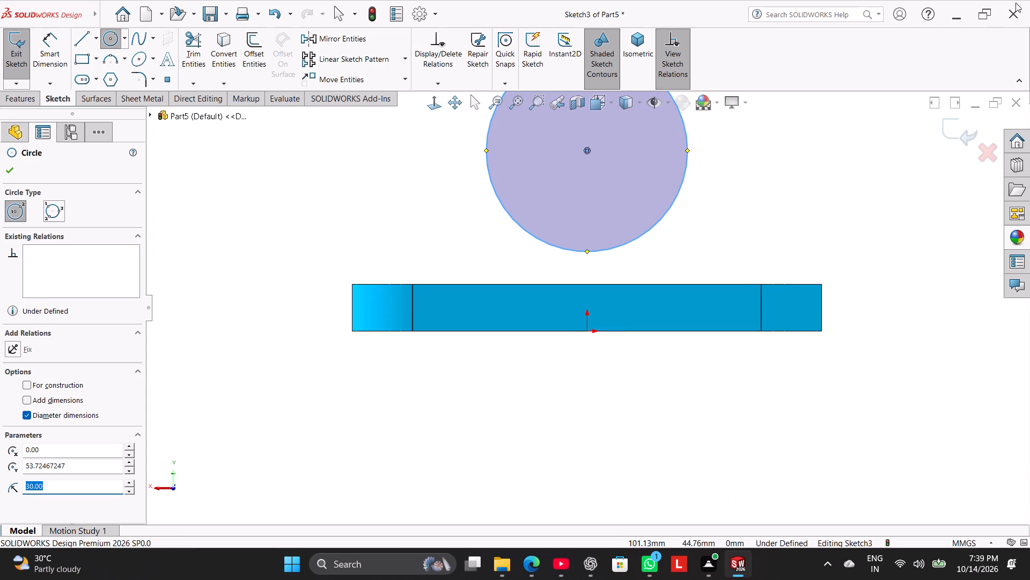
pyautogui.scroll(2, 747, 185)
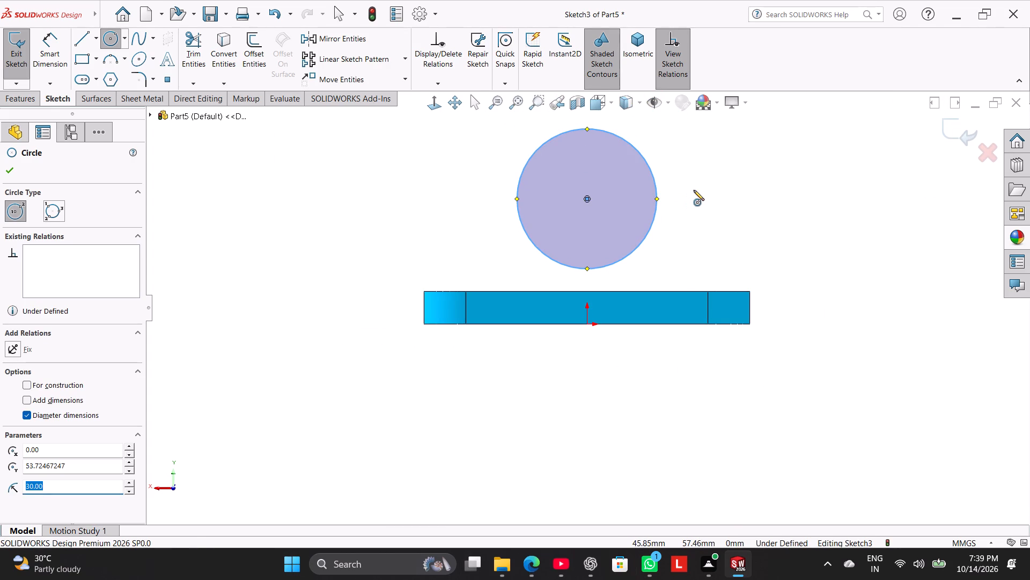
pyautogui.rightClick(694, 190)
pyautogui.click(700, 198)
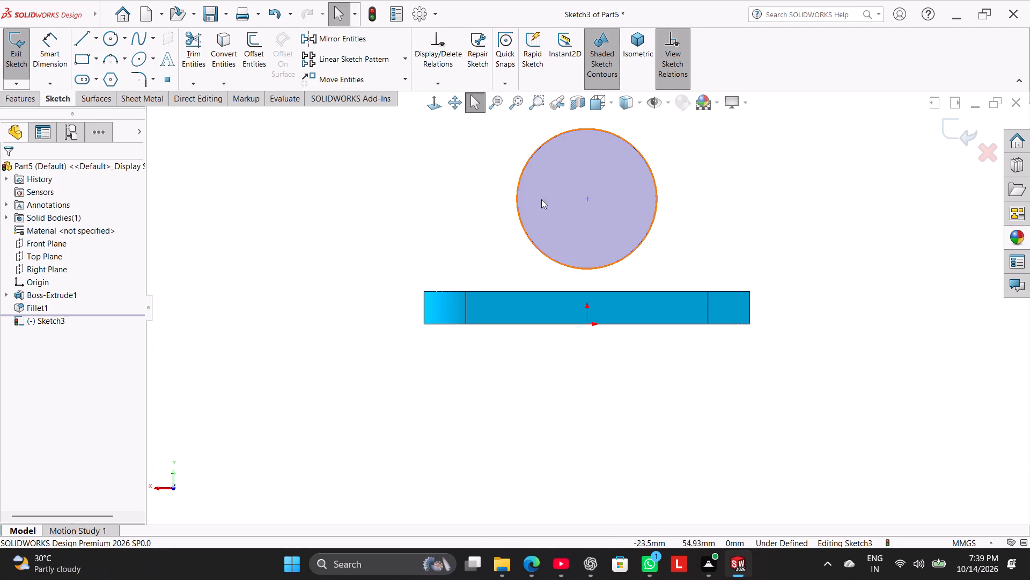
# Add a Vertical relation between the circle's center point and the origin.
pyautogui.keyDown('ctrl'); pyautogui.click(588, 199); pyautogui.keyUp('ctrl')
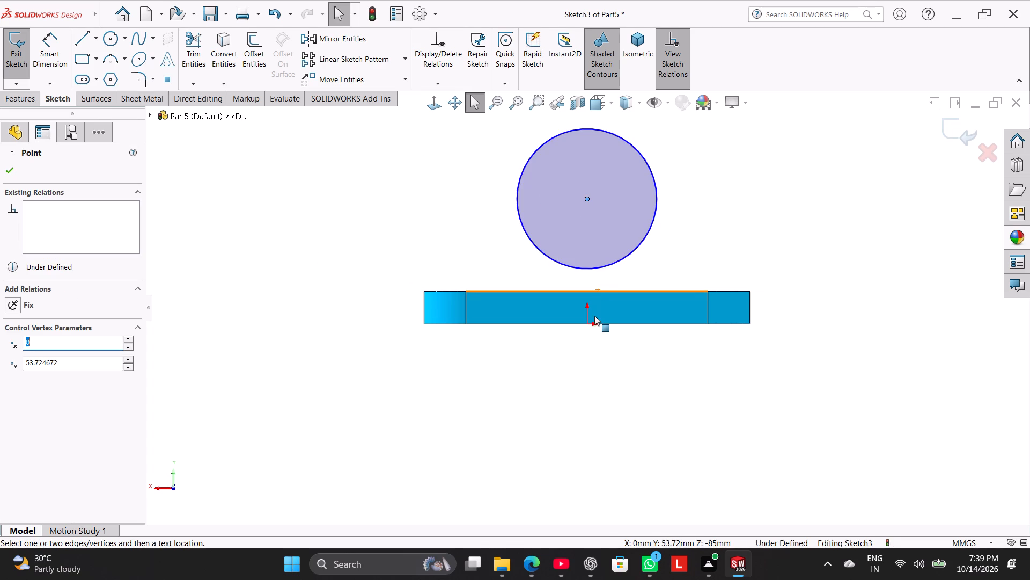
pyautogui.keyDown('ctrl'); pyautogui.click(588, 324); pyautogui.keyUp('ctrl')
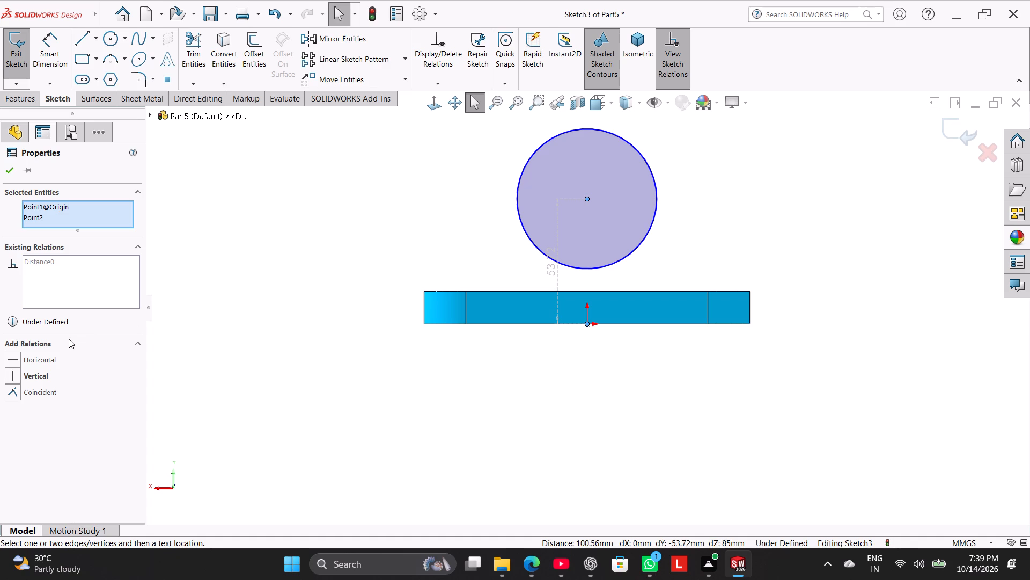
pyautogui.click(38, 374)
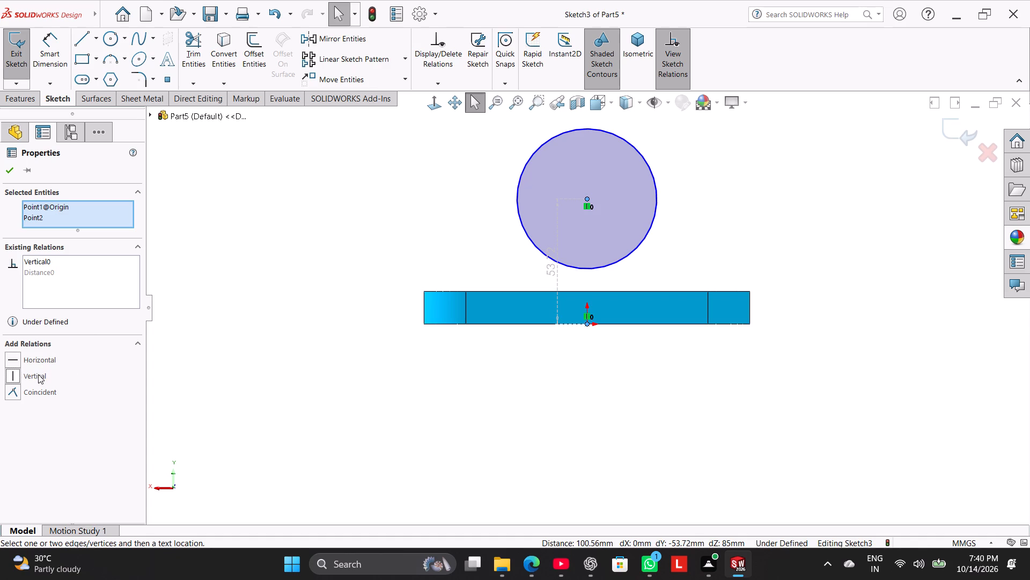
pyautogui.click(281, 287)
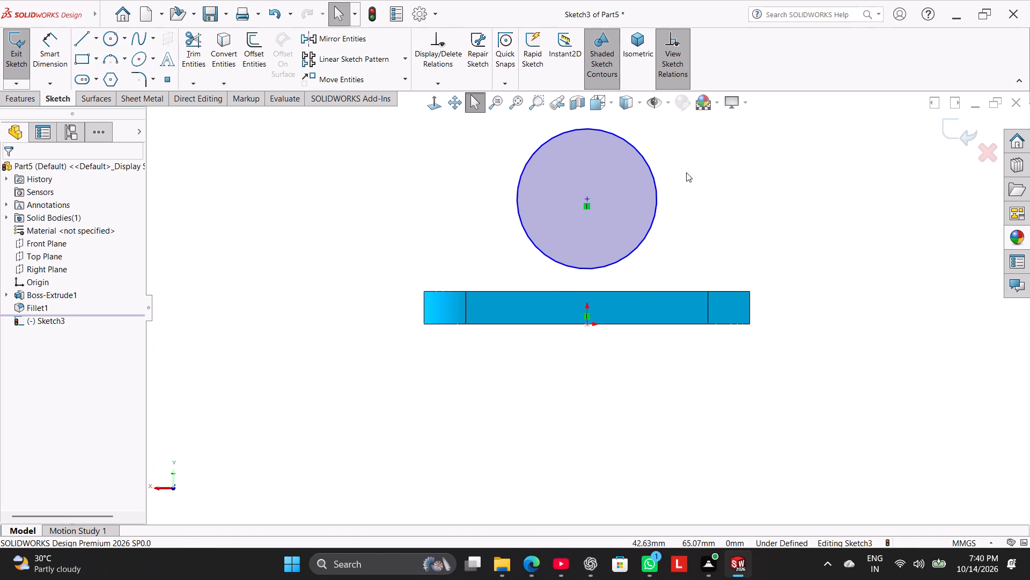
# Add a 60 mm diameter dimension to the circle.
pyautogui.click(647, 167)
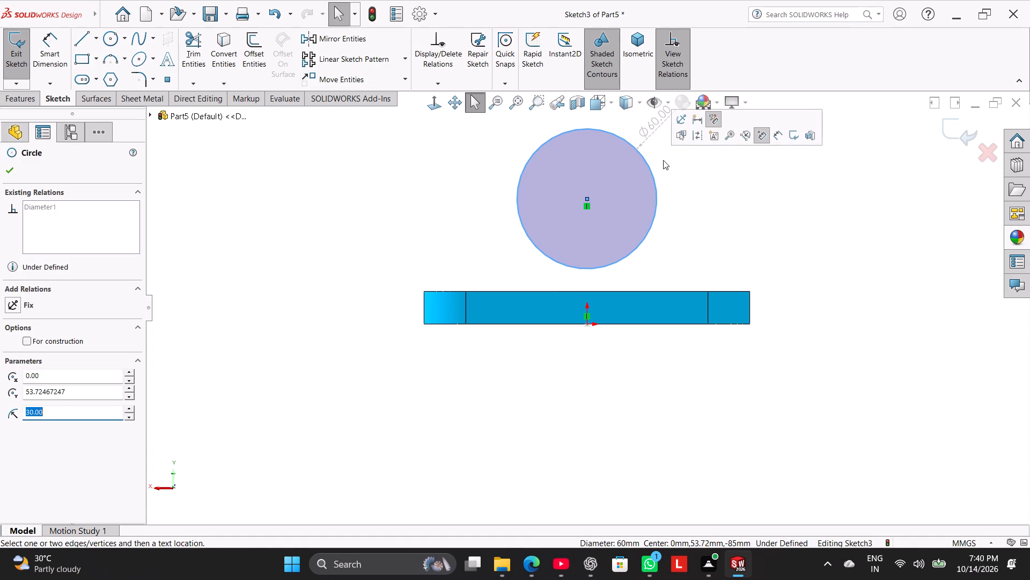
pyautogui.click(683, 156)
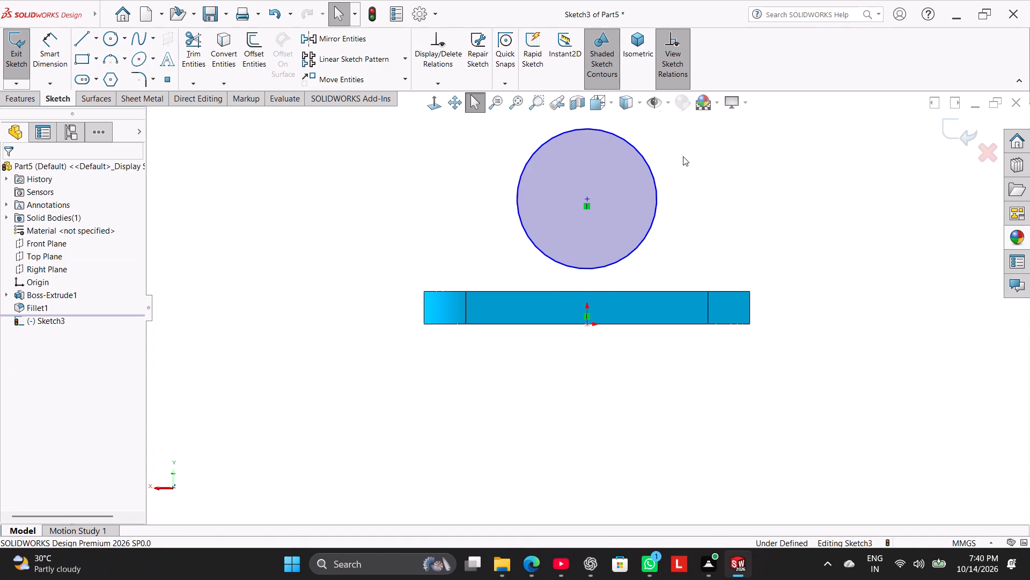
pyautogui.click(643, 154)
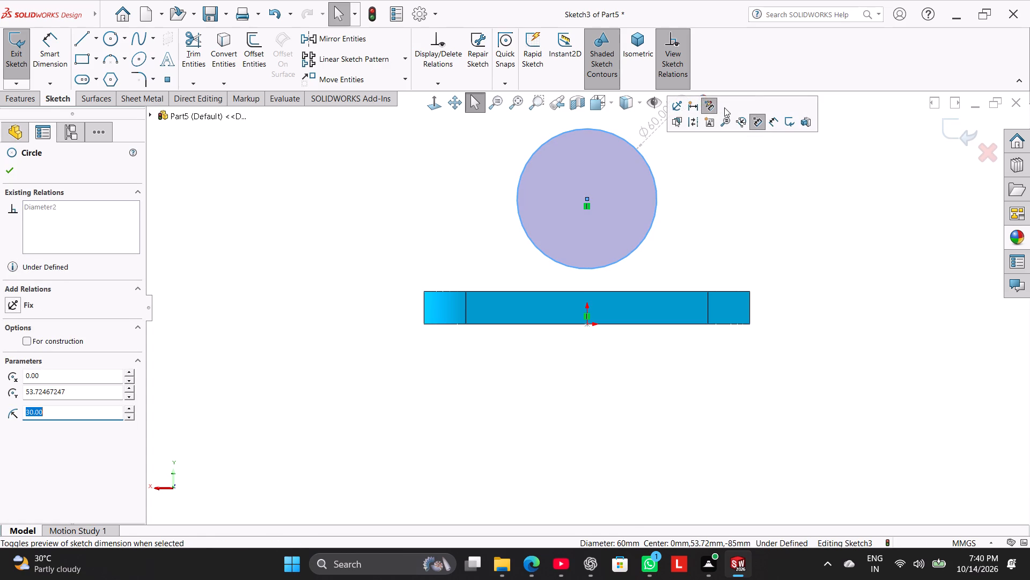
pyautogui.click(694, 112)
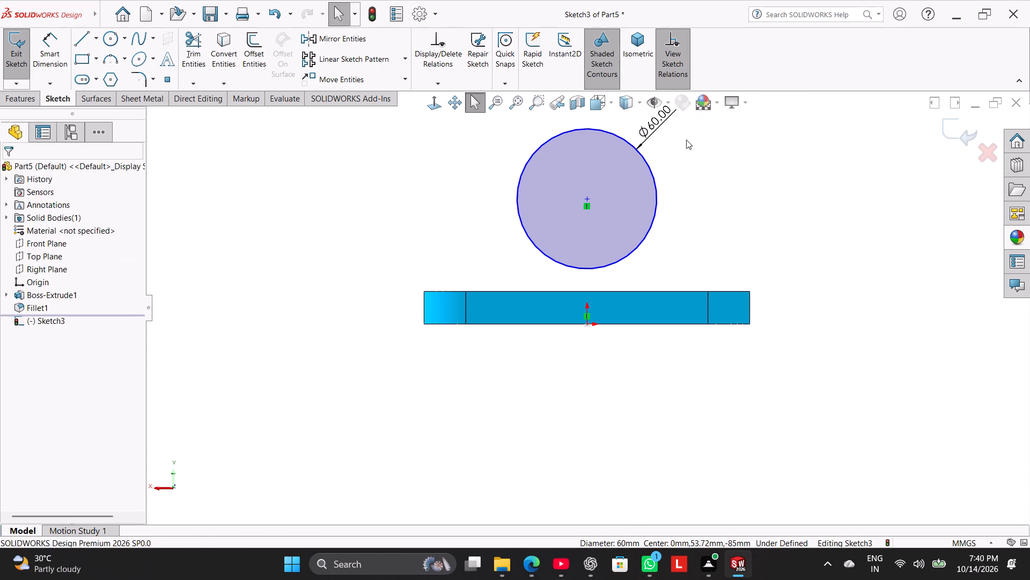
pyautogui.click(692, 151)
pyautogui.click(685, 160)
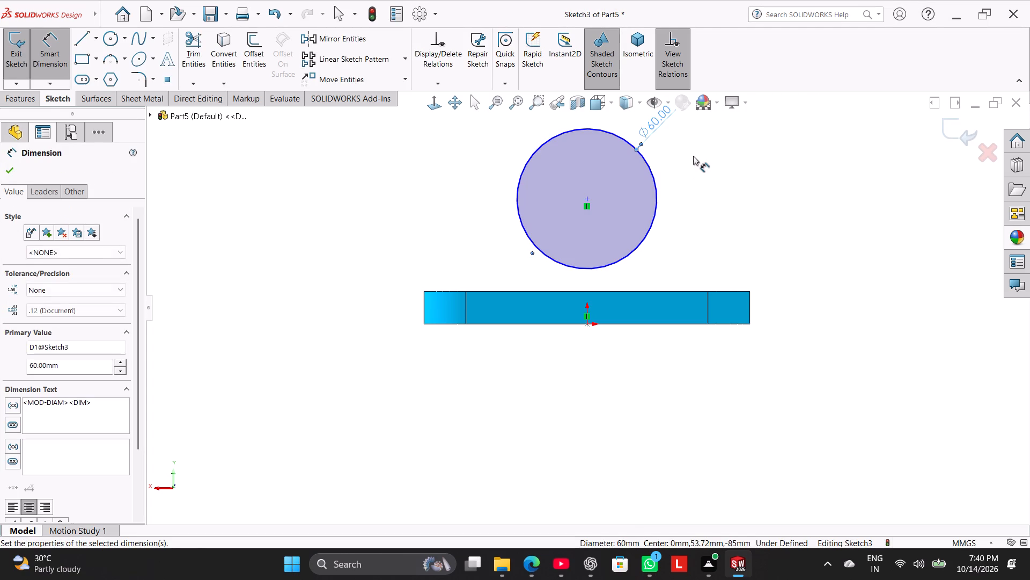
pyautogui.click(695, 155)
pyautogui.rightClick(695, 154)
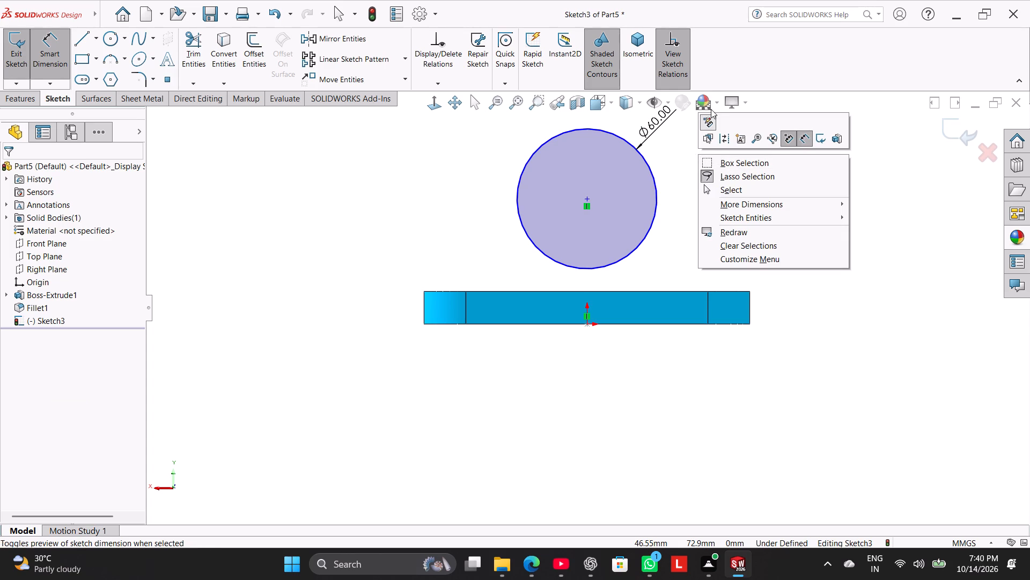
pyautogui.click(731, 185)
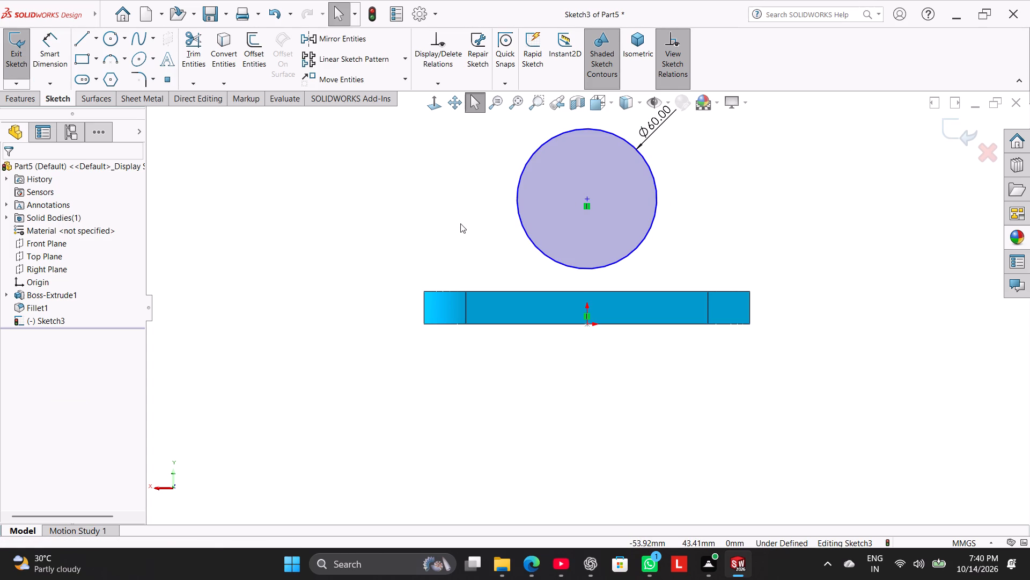
# Dimension the vertical distance between the circle's center and the origin as 95 mm.
pyautogui.click(51, 62)
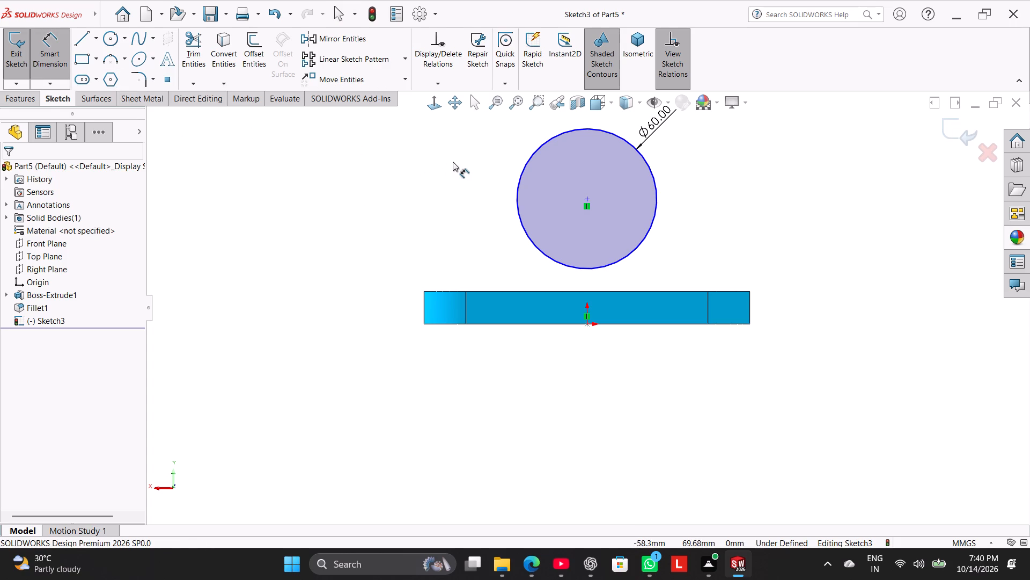
pyautogui.click(587, 198)
pyautogui.click(588, 324)
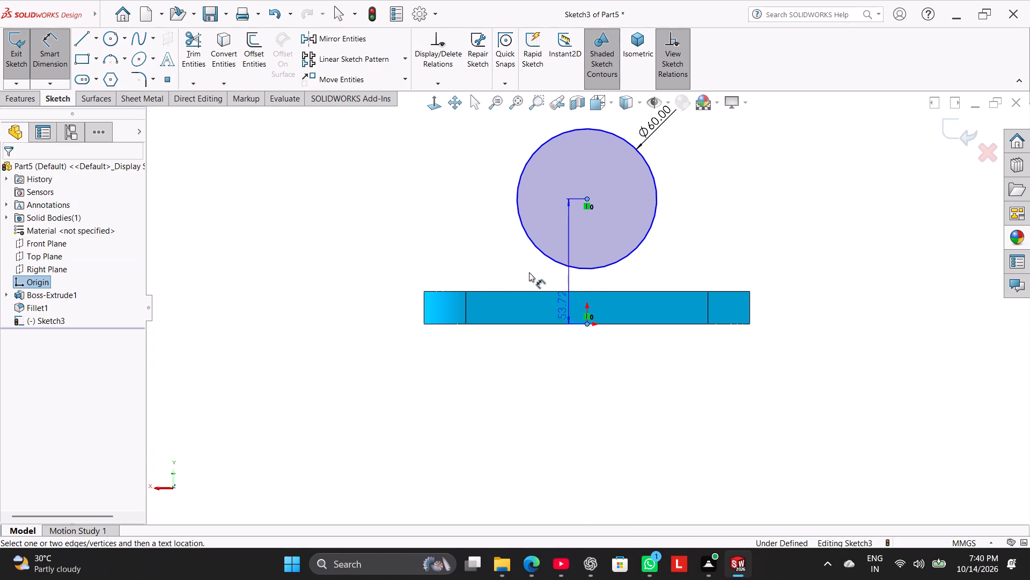
pyautogui.click(433, 248)
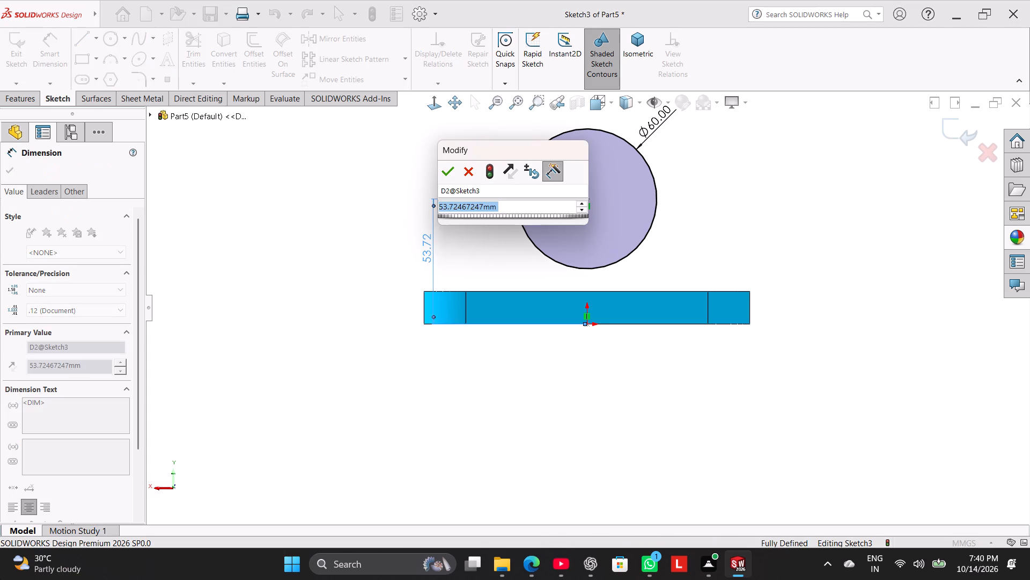
pyautogui.press('9')
pyautogui.press('5')
pyautogui.press('Return')
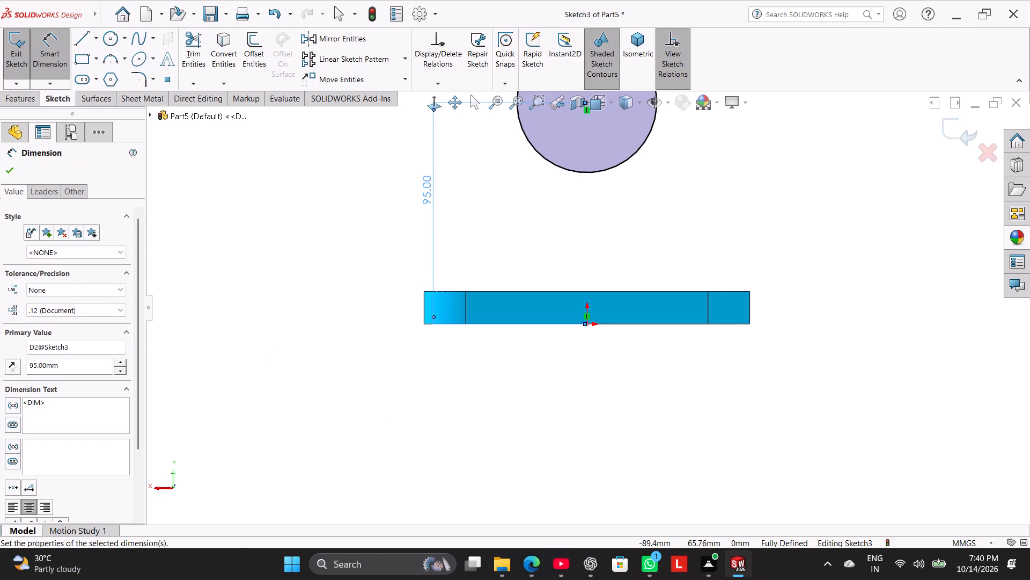
pyautogui.scroll(1, 913, 313)
pyautogui.scroll(2, 649, 220)
pyautogui.rightClick(749, 171)
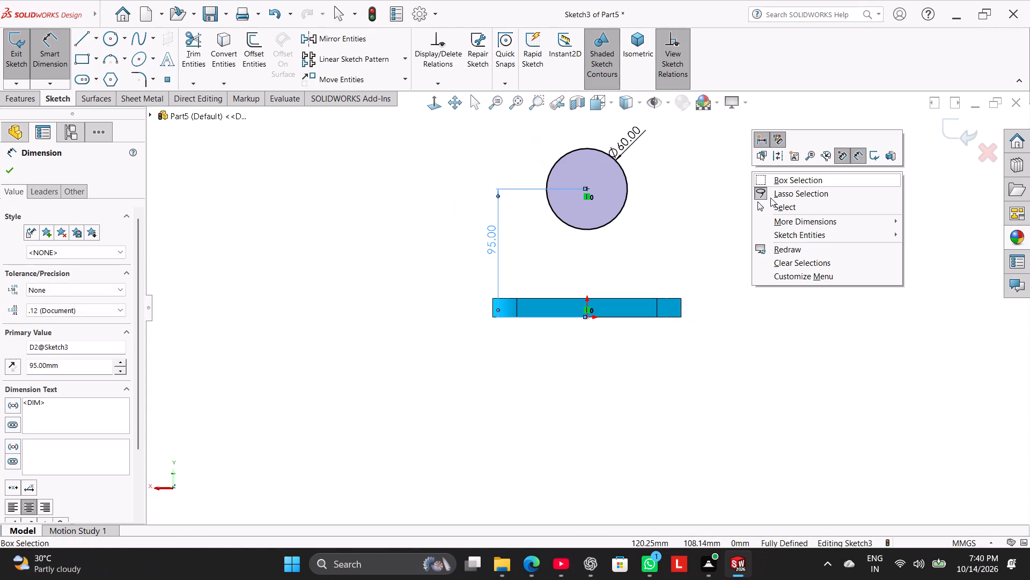
pyautogui.click(775, 203)
# Give the 95 mm center-height dimension a symmetric tolerance of 0.2 mm.
pyautogui.click(489, 242)
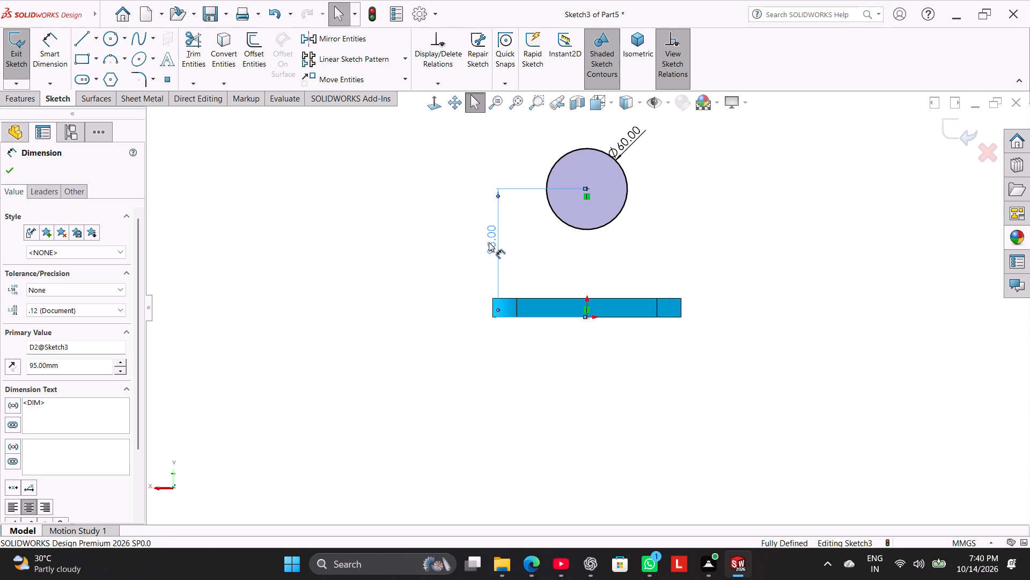
pyautogui.click(489, 242)
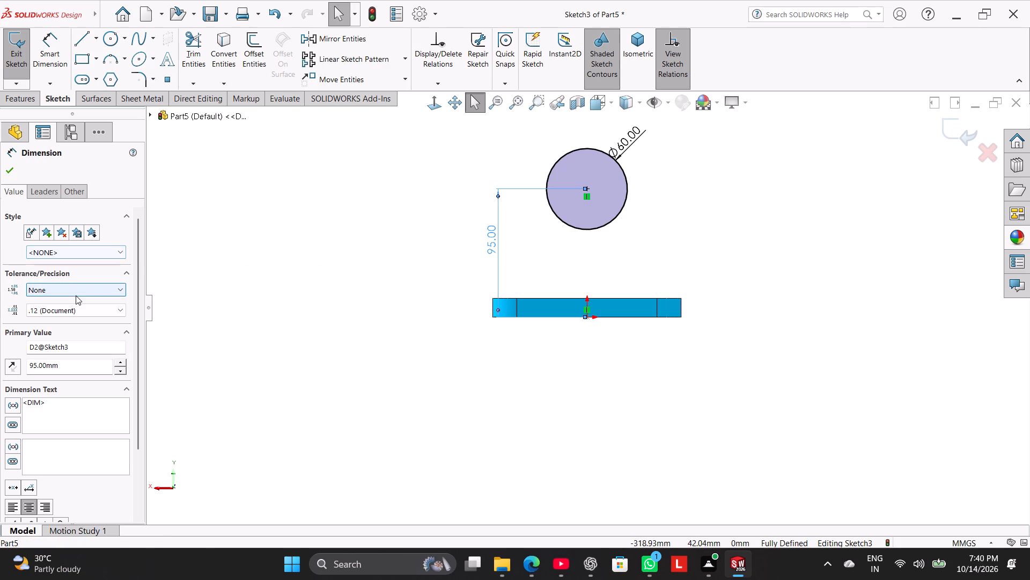
pyautogui.click(76, 295)
pyautogui.click(76, 336)
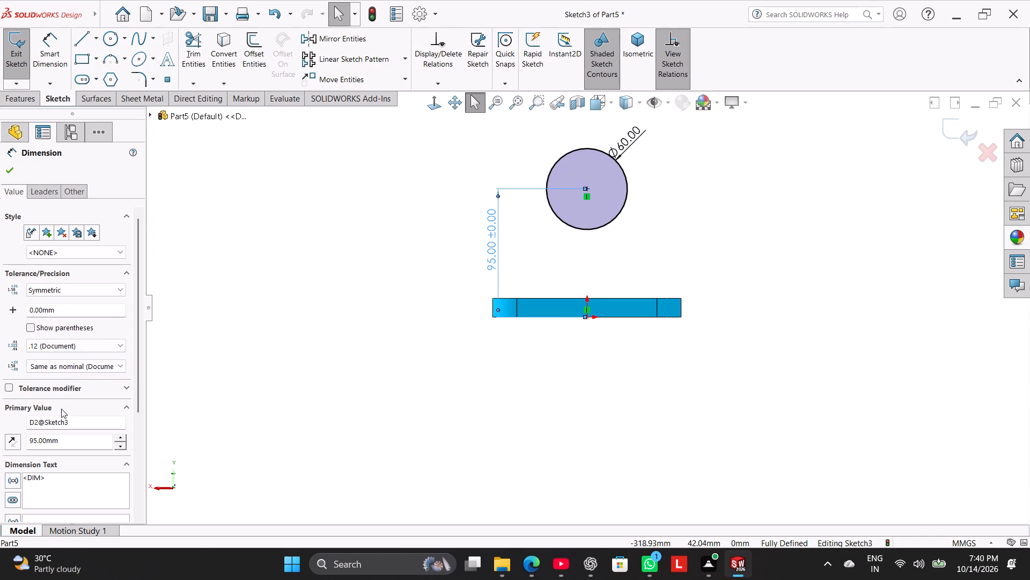
pyautogui.doubleClick(80, 318)
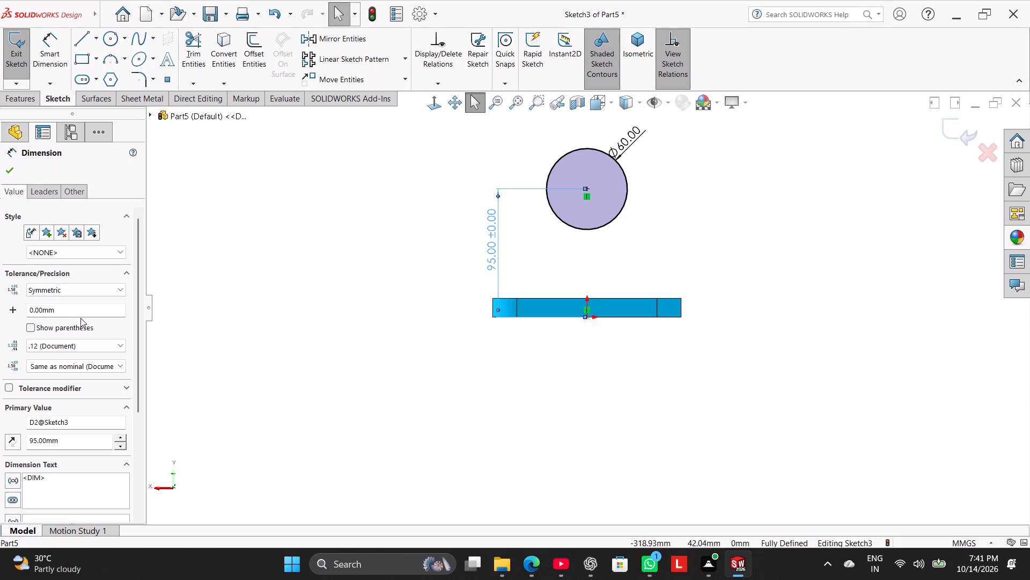
pyautogui.doubleClick(80, 314)
pyautogui.write('0.')
pyautogui.press('2')
pyautogui.press('Return')
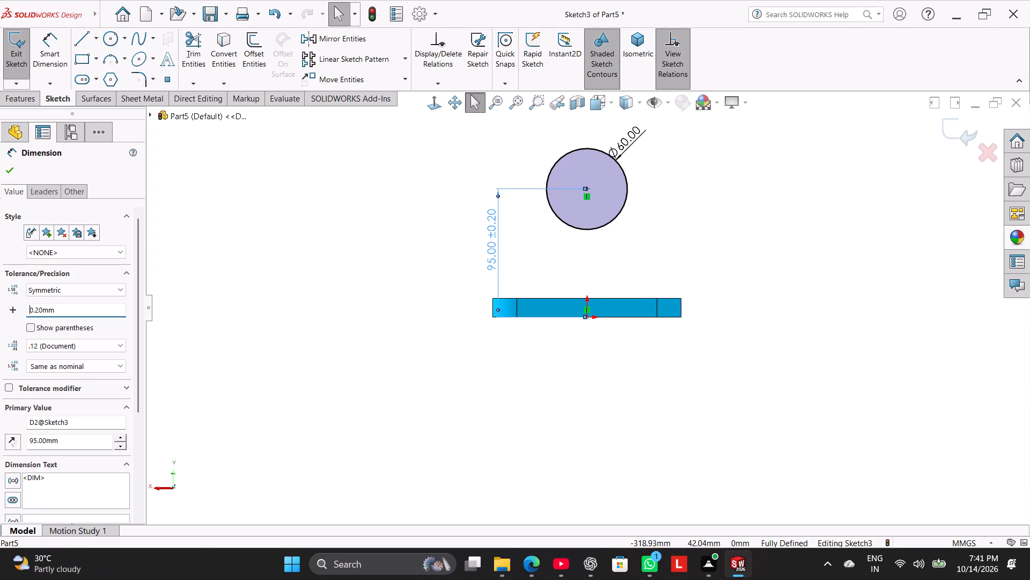
pyautogui.click(14, 169)
pyautogui.click(270, 255)
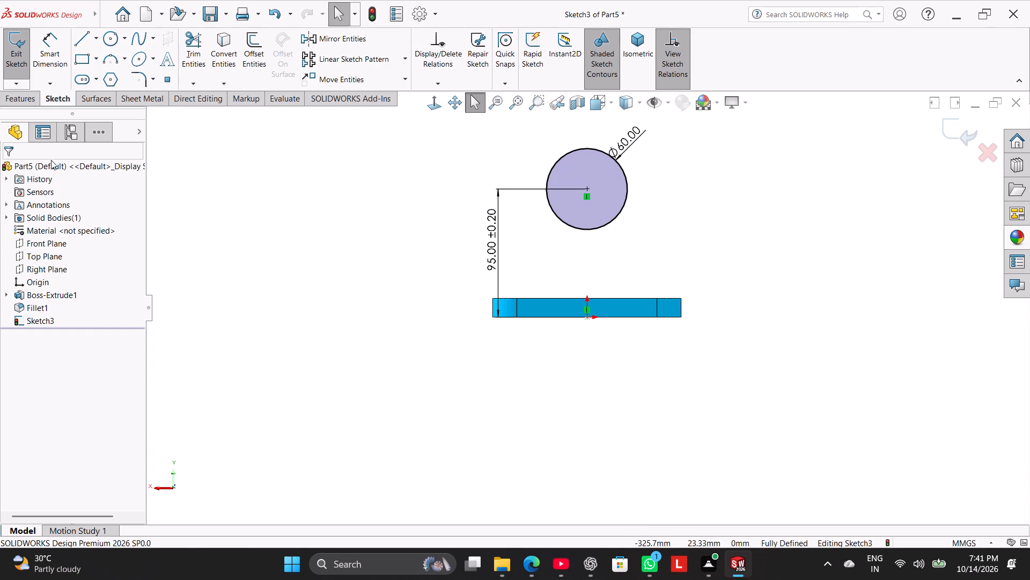
# Extrude the 60 mm circle as a 61 mm blind boss, with the direction reversed so it extends over the plate toward the notch.
pyautogui.click(18, 100)
pyautogui.click(18, 54)
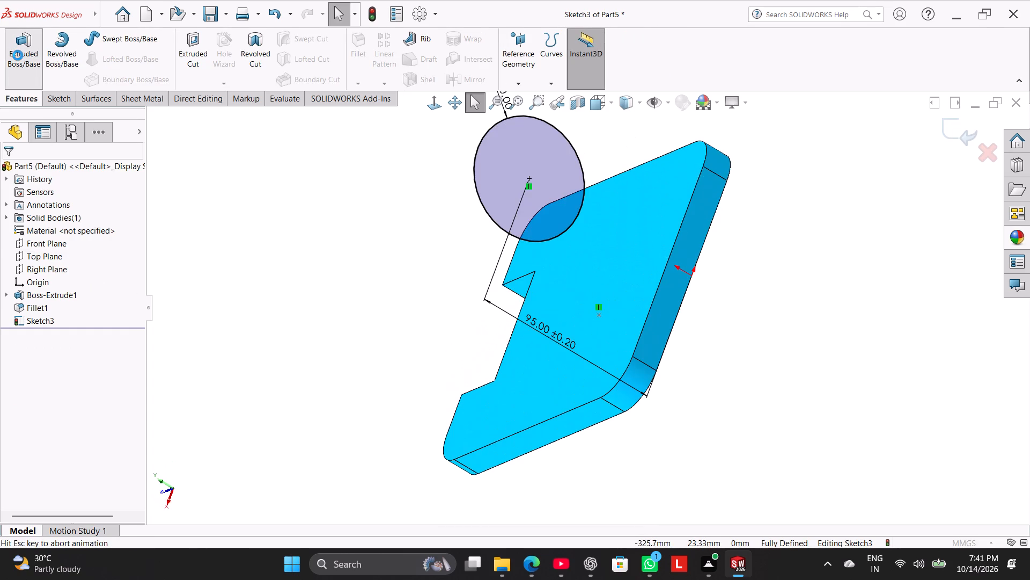
pyautogui.press('space')
pyautogui.press('space')
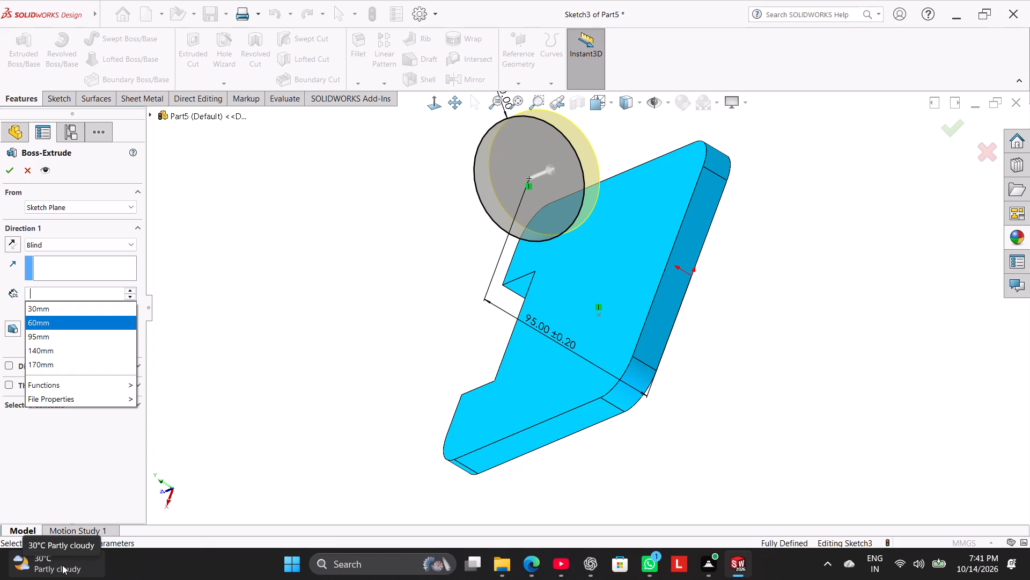
pyautogui.scroll(2, 543, 256)
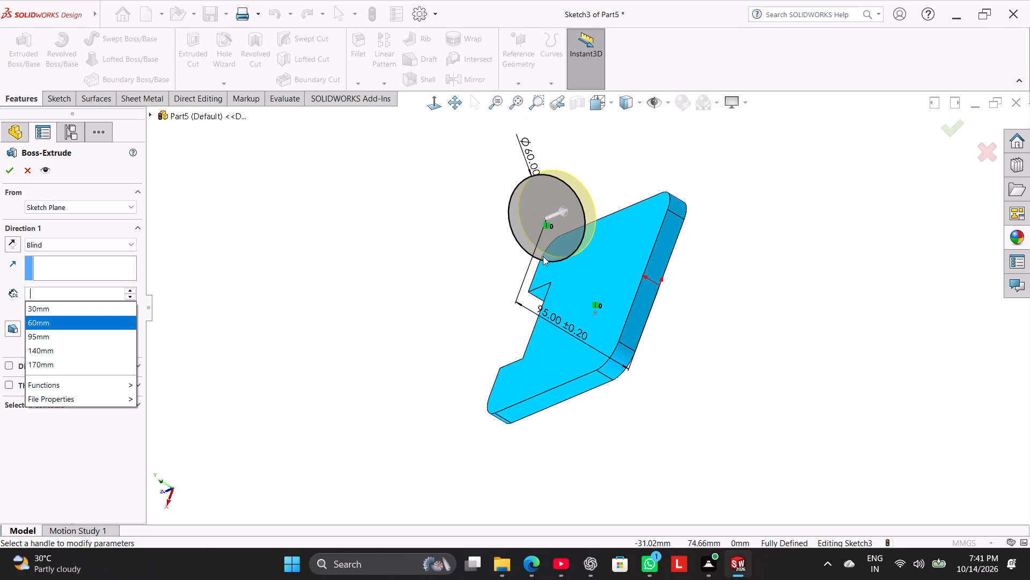
pyautogui.moveTo(291, 243); pyautogui.dragTo(266, 288, button='middle')
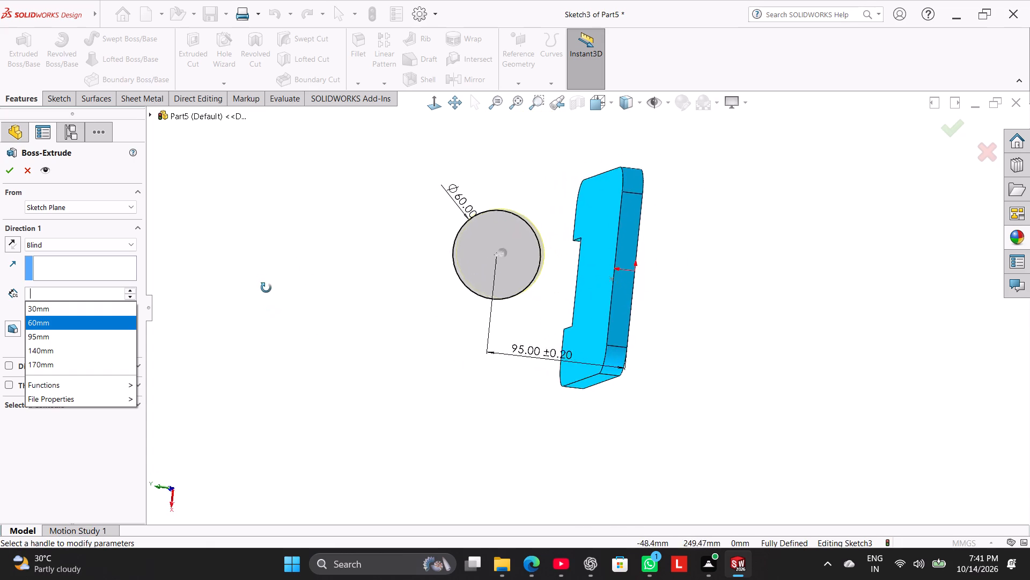
pyautogui.moveTo(266, 288); pyautogui.dragTo(371, 207, button='middle')
pyautogui.moveTo(286, 302); pyautogui.dragTo(379, 205, button='right')
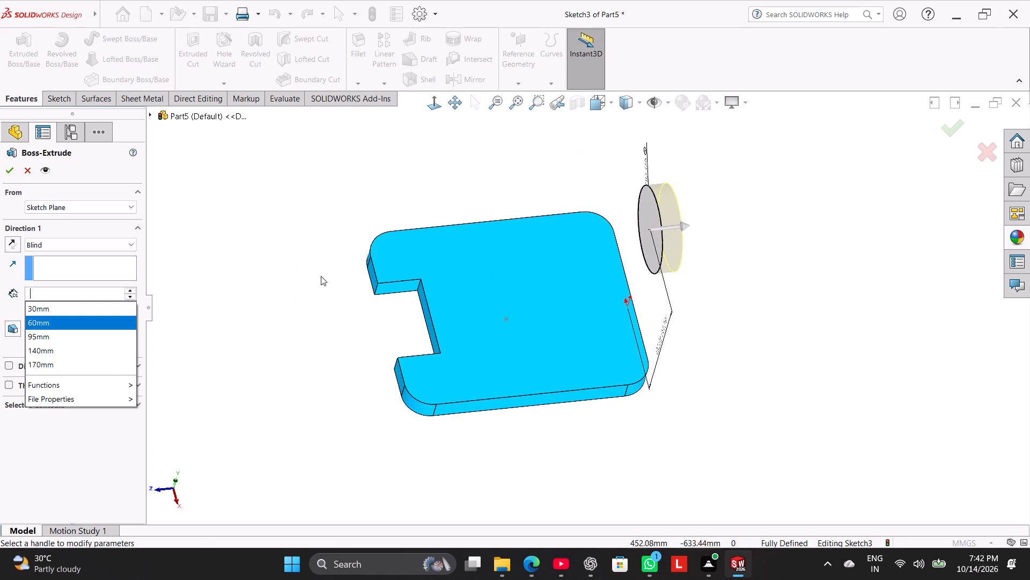
pyautogui.moveTo(286, 314); pyautogui.dragTo(395, 193, button='right')
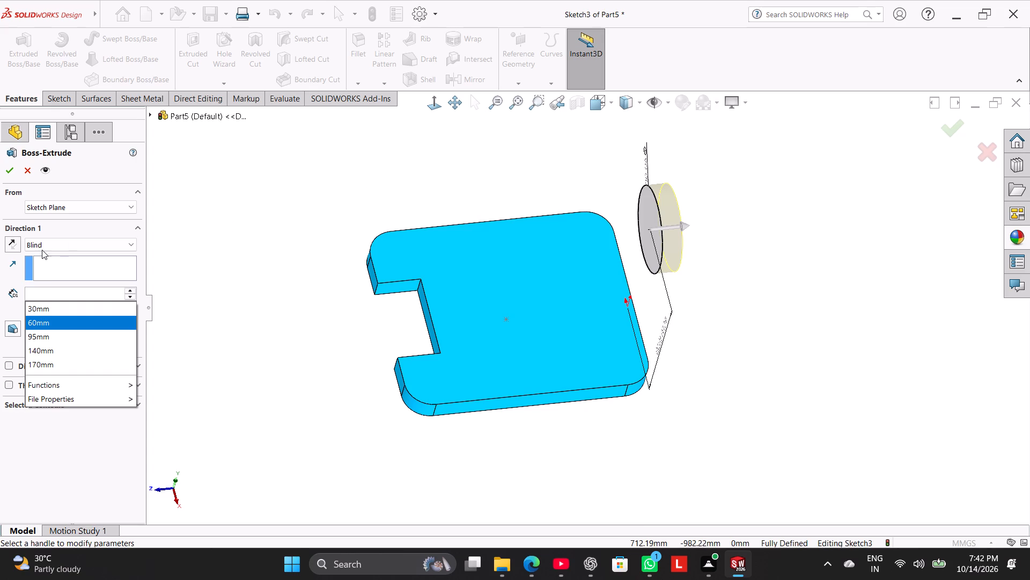
pyautogui.click(10, 243)
pyautogui.click(10, 243)
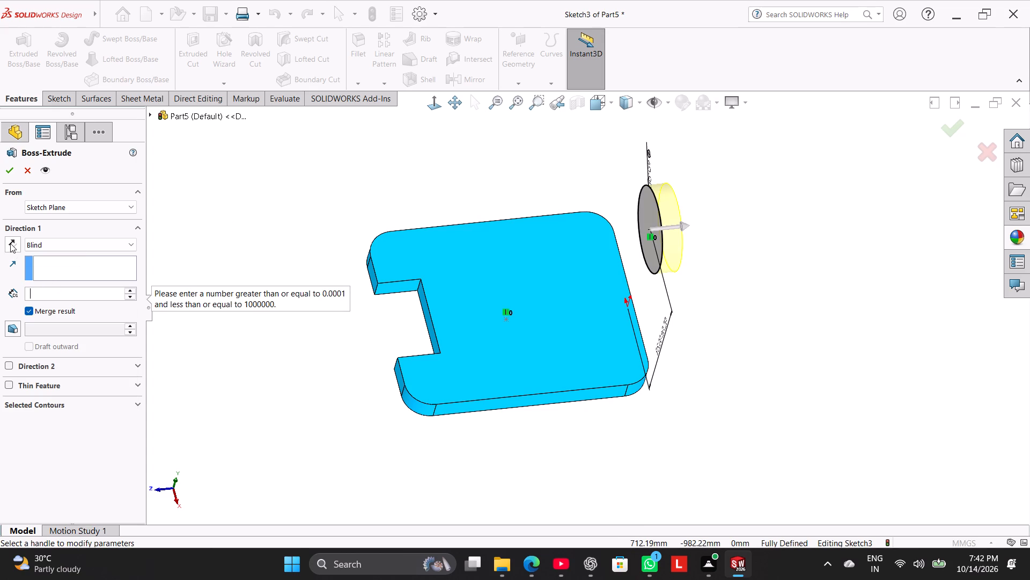
pyautogui.click(10, 243)
pyautogui.tripleClick(10, 243)
pyautogui.doubleClick(65, 296)
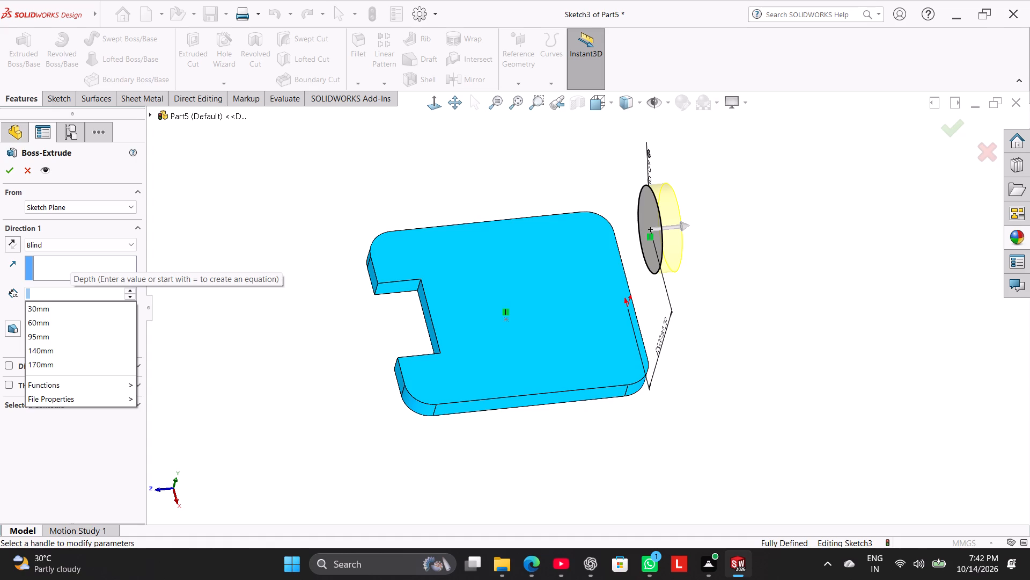
pyautogui.write('61')
pyautogui.press('Return')
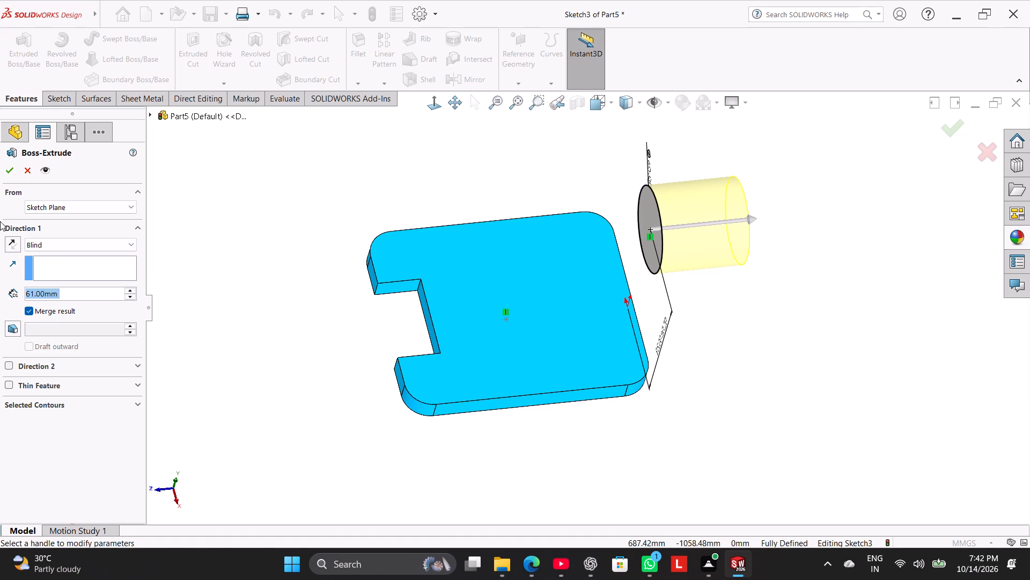
pyautogui.click(9, 242)
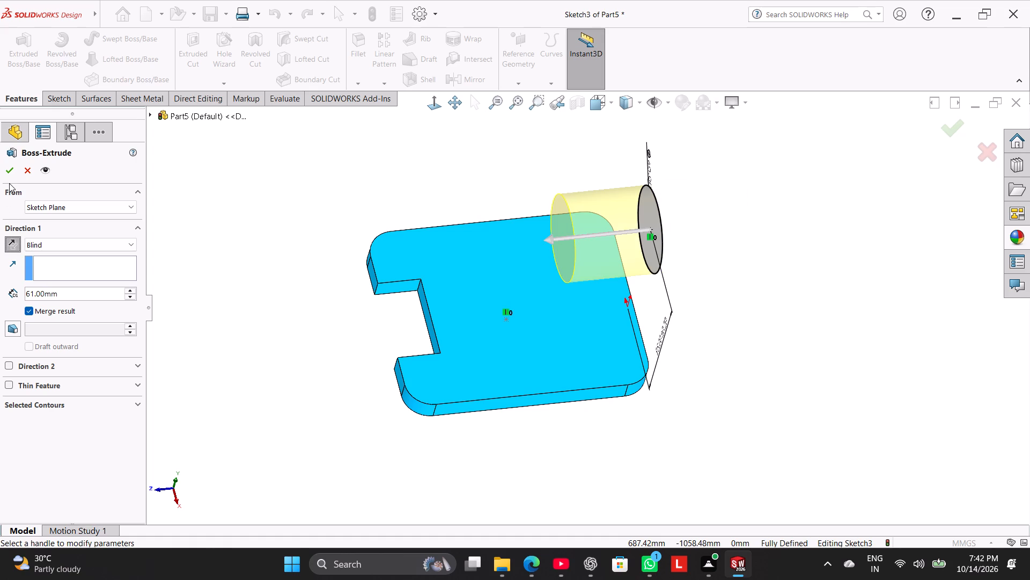
pyautogui.click(9, 171)
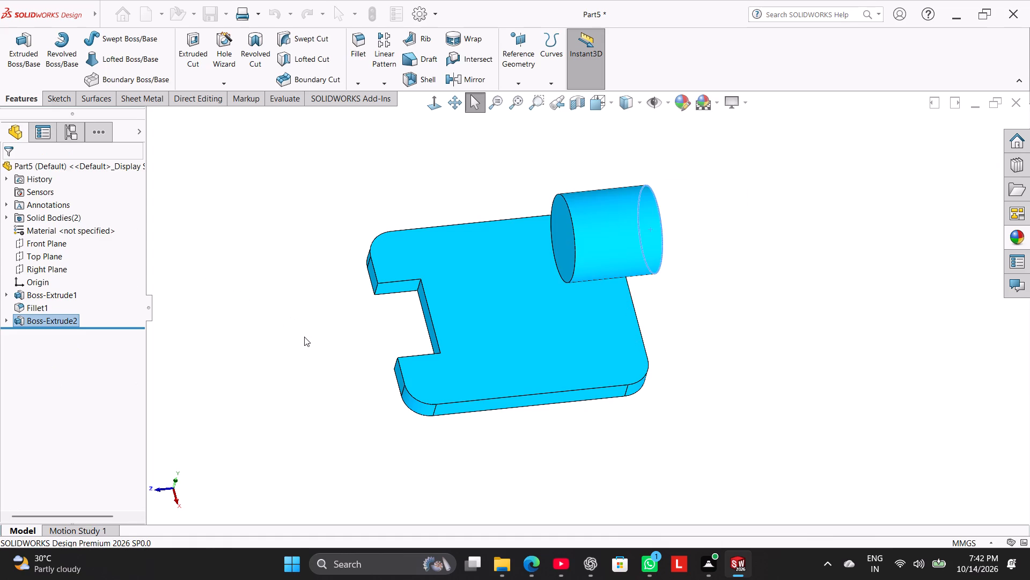
# Make the plate's top face transparent.
pyautogui.moveTo(303, 357); pyautogui.dragTo(352, 309, button='right')
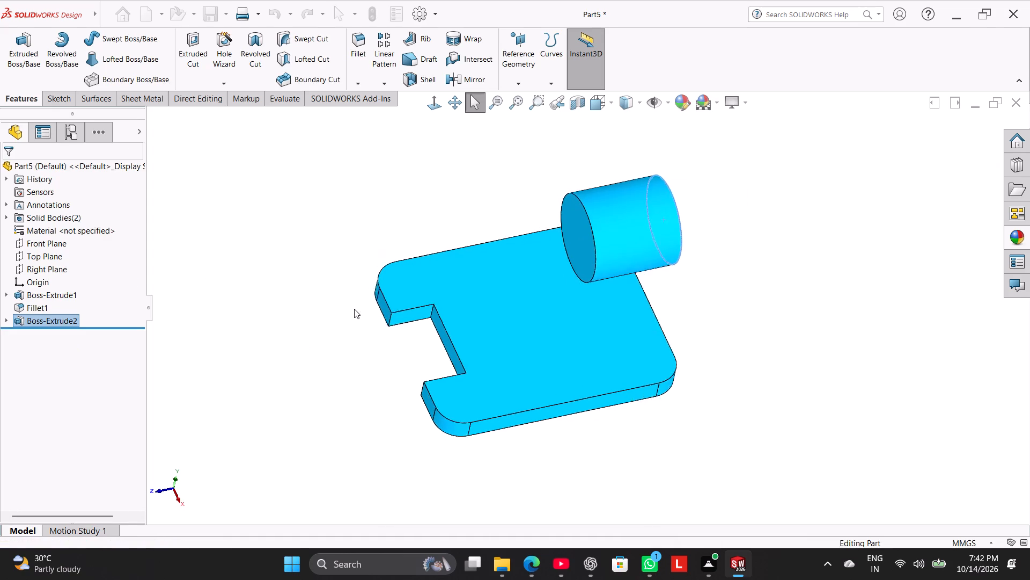
pyautogui.click(294, 354)
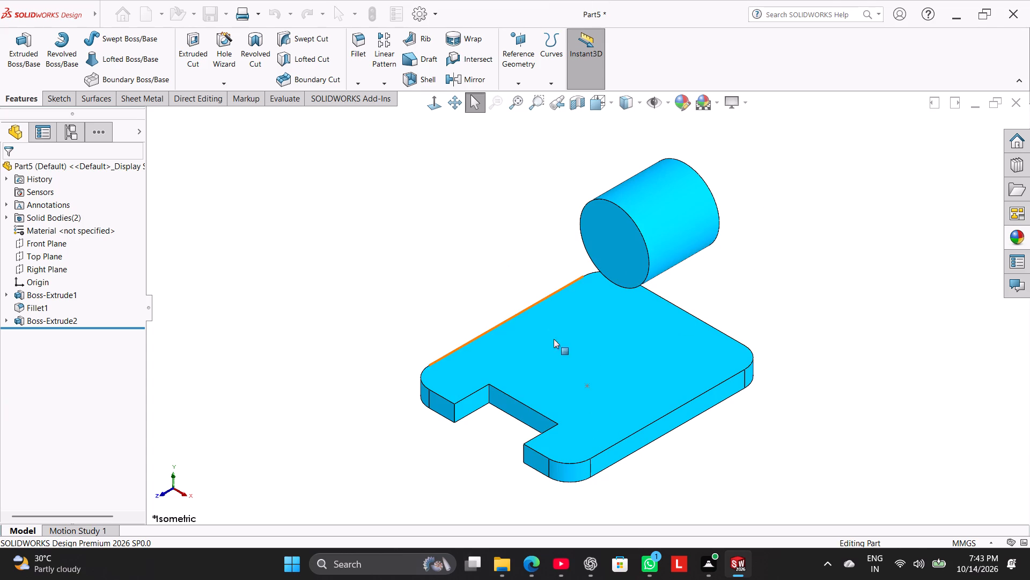
pyautogui.rightClick(585, 386)
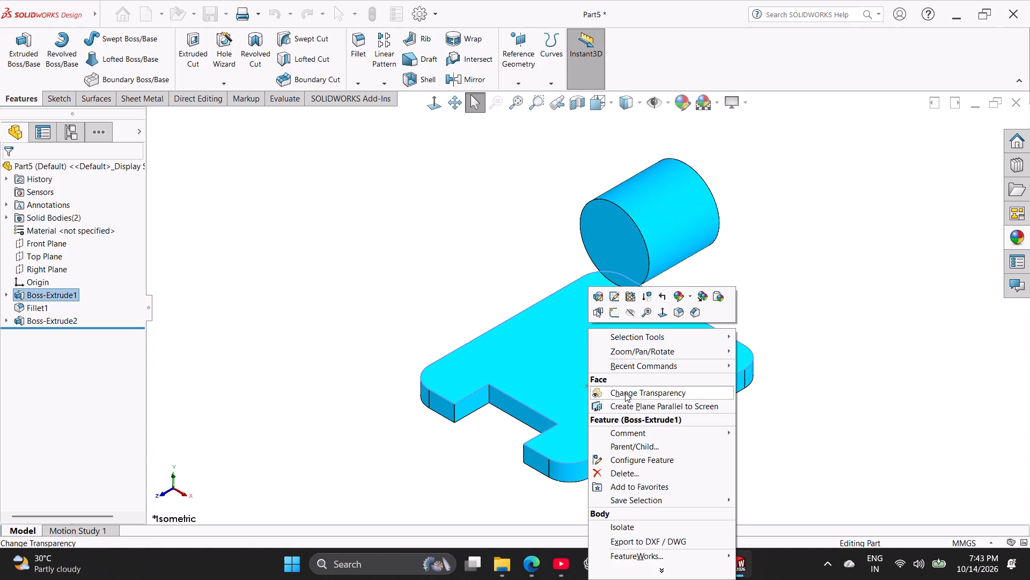
pyautogui.click(625, 393)
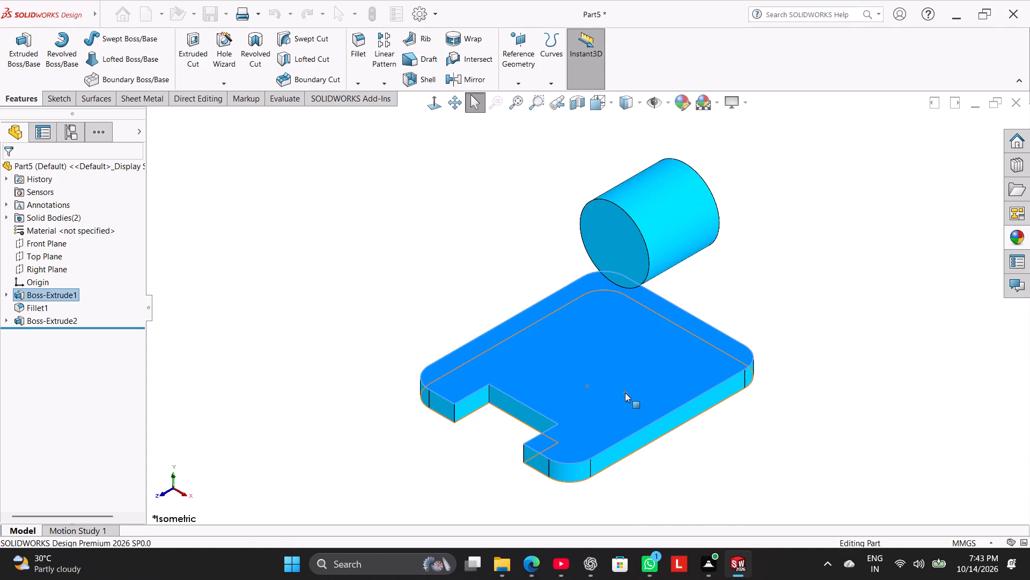
pyautogui.click(429, 287)
pyautogui.moveTo(438, 302); pyautogui.dragTo(461, 325, button='middle')
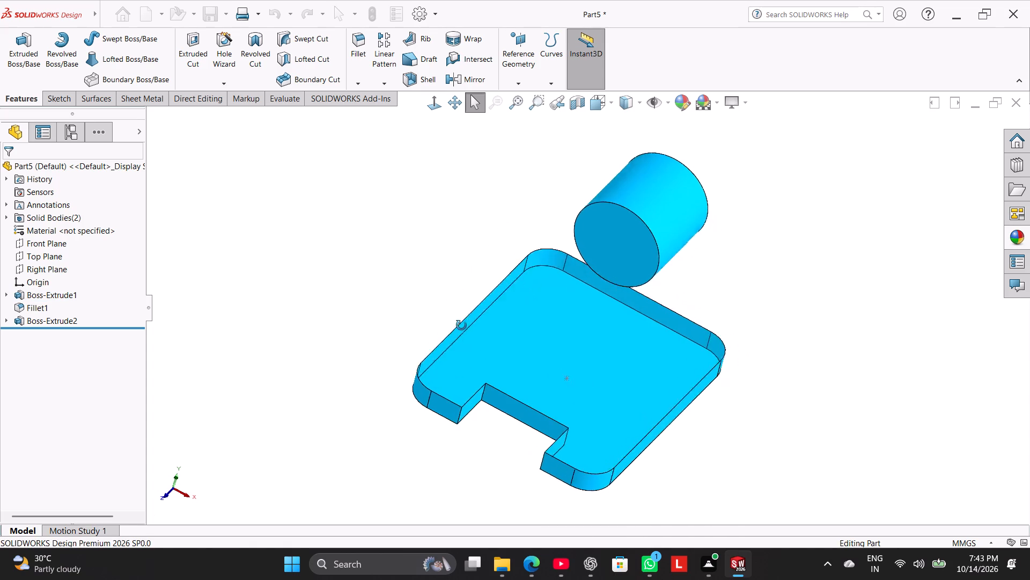
pyautogui.moveTo(461, 325); pyautogui.dragTo(445, 301, button='middle')
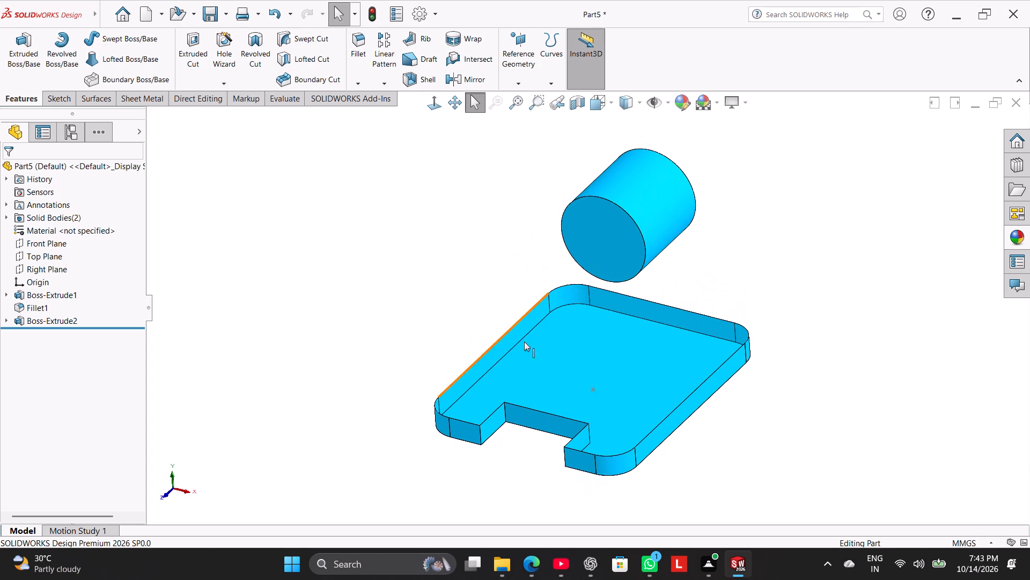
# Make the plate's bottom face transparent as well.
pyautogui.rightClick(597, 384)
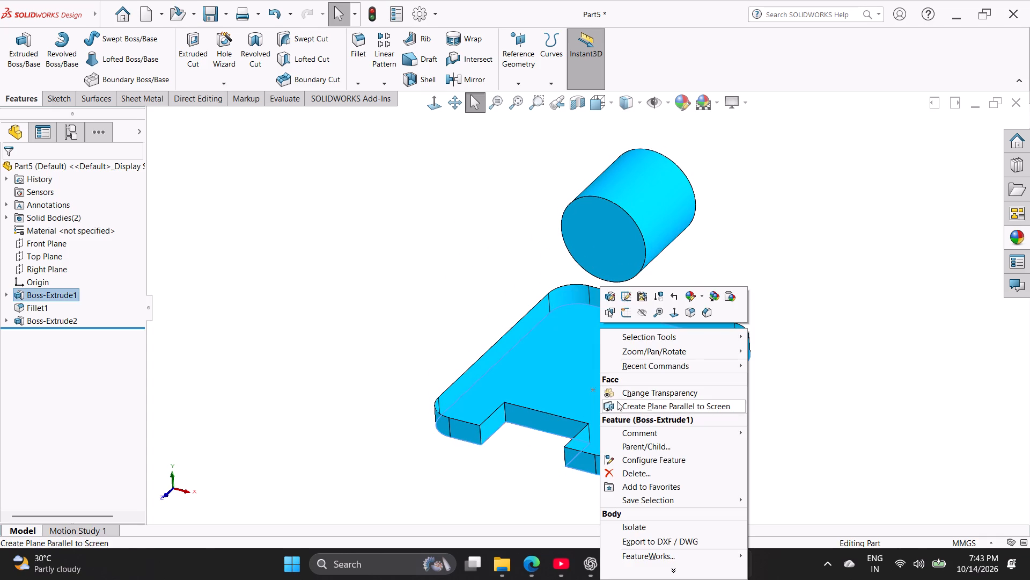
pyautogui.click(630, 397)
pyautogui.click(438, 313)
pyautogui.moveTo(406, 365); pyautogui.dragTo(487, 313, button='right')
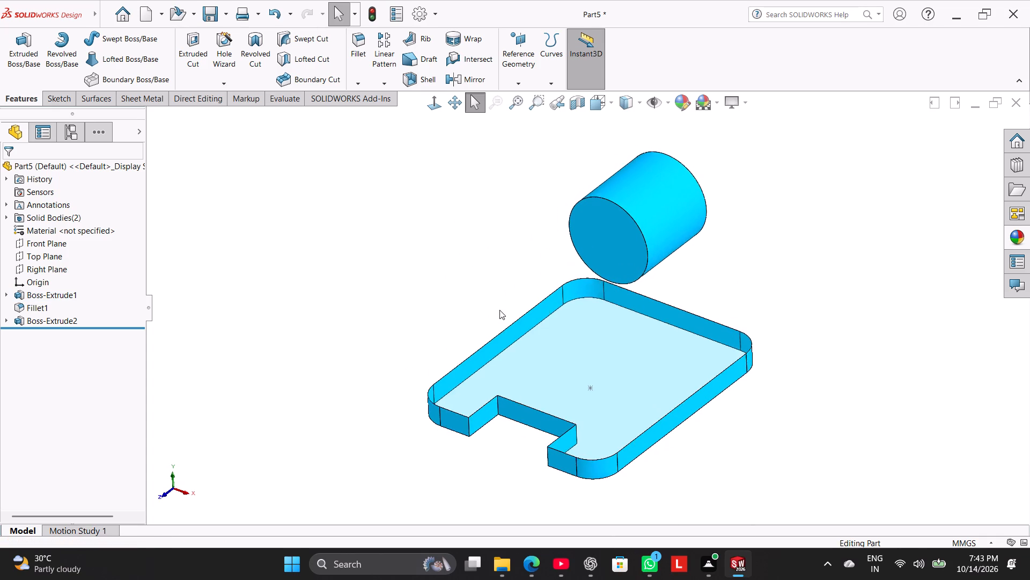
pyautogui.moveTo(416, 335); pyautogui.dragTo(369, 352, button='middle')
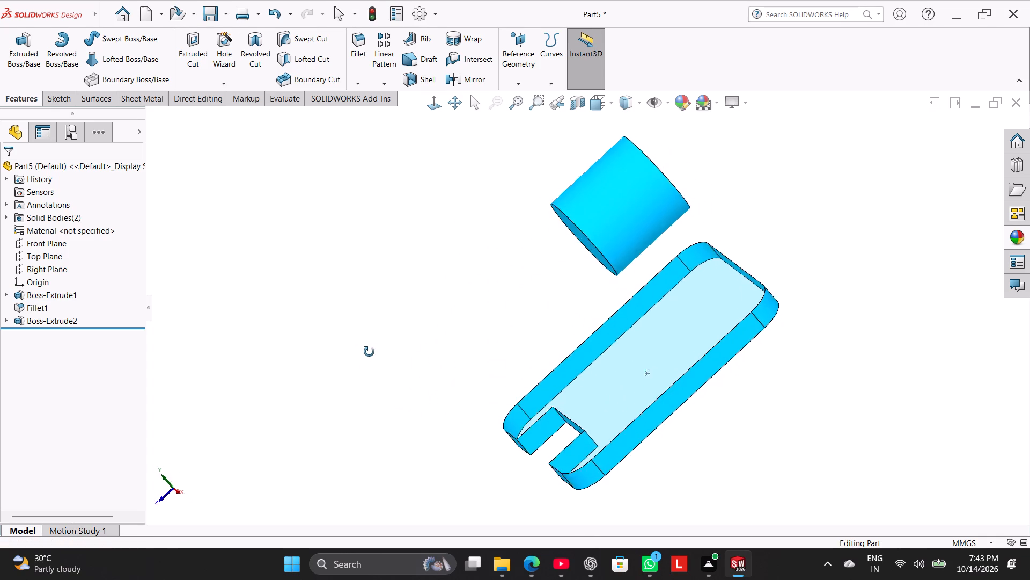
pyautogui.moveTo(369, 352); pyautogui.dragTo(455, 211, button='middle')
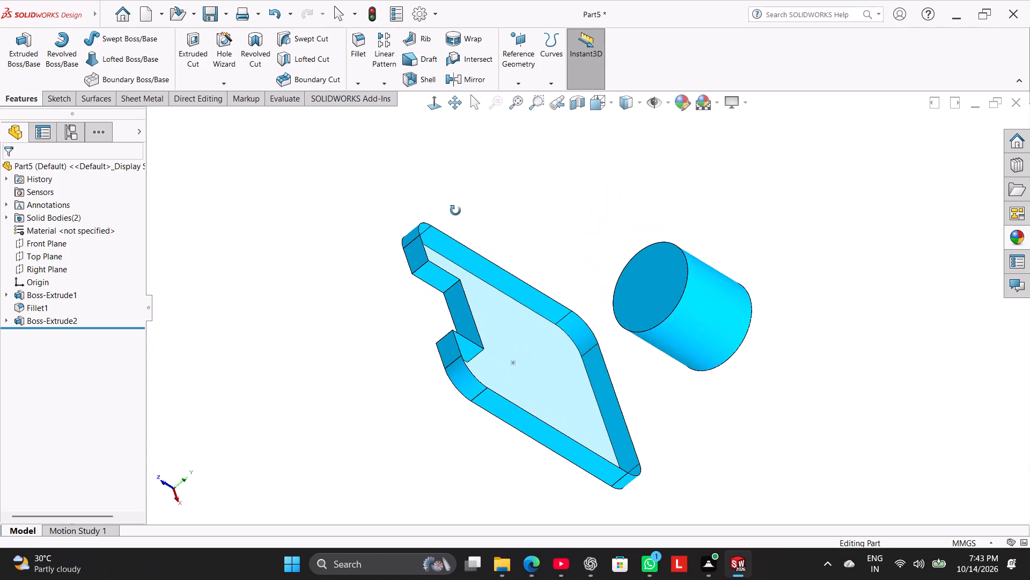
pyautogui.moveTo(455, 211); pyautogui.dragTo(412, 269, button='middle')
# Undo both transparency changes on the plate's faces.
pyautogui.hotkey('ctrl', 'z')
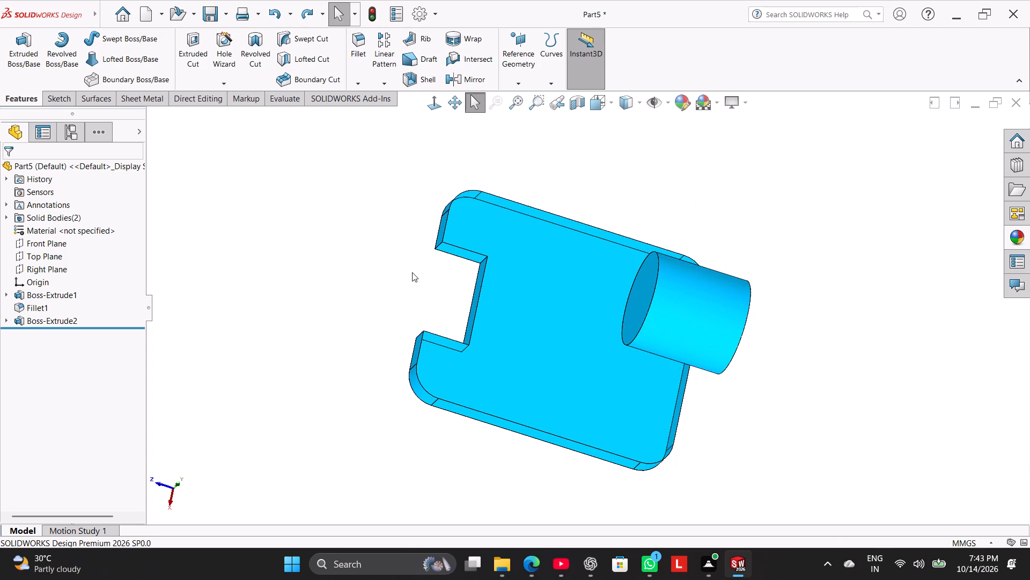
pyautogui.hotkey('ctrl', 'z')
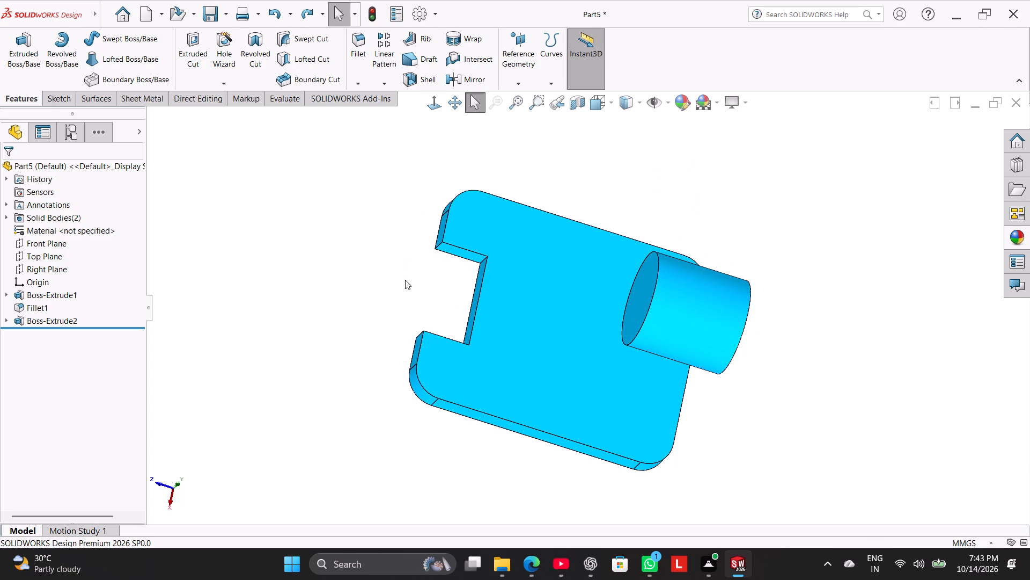
# On the cylinder's end face nearest the notch, sketch a corner rectangle about 123 by 114 mm, rising from the plate's top edge and enclosing the circle.
pyautogui.moveTo(405, 280); pyautogui.dragTo(380, 270, button='middle')
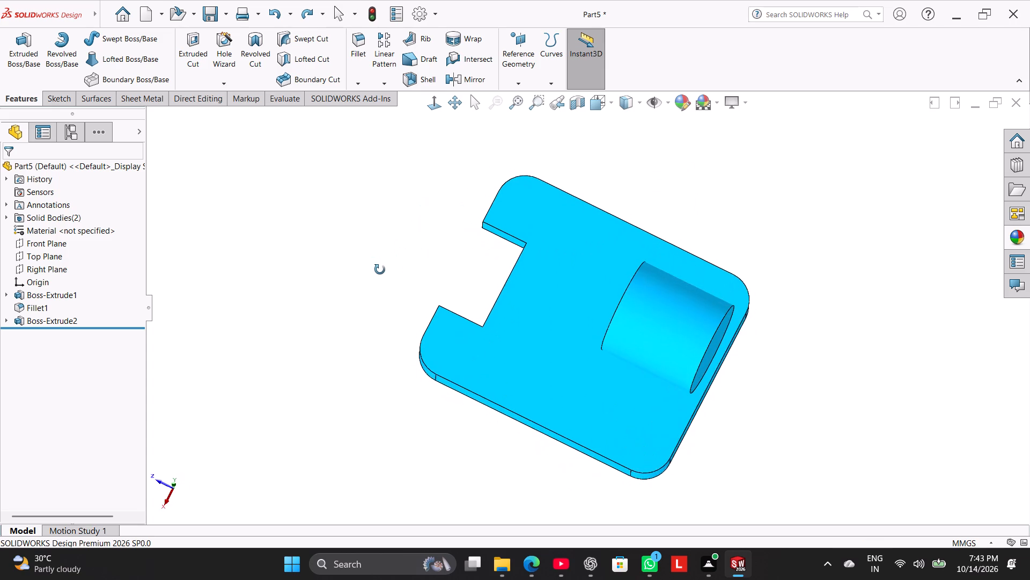
pyautogui.moveTo(380, 270); pyautogui.dragTo(380, 275, button='middle')
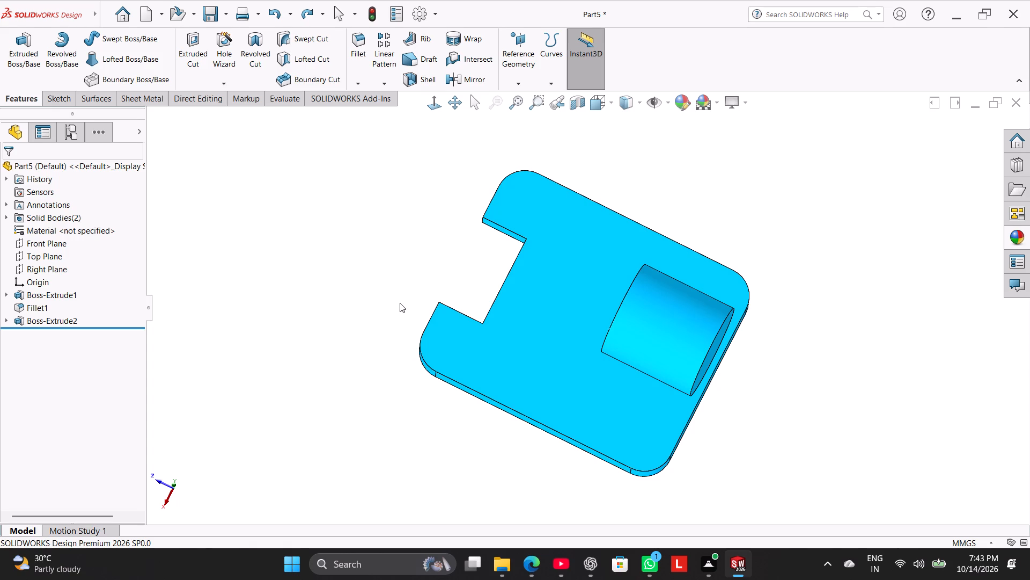
pyautogui.moveTo(374, 293); pyautogui.dragTo(409, 389, button='middle')
pyautogui.moveTo(355, 396); pyautogui.dragTo(437, 306, button='right')
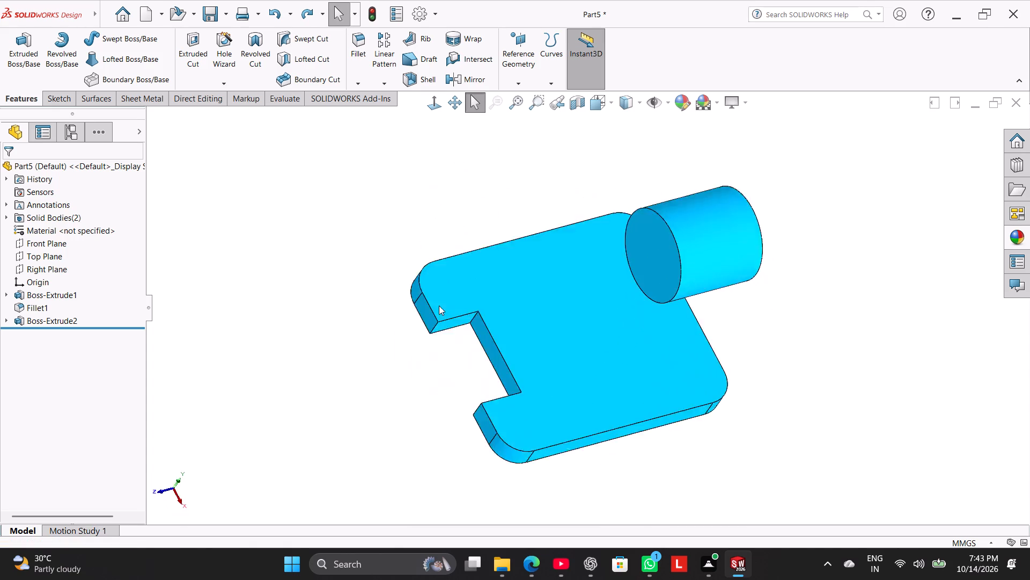
pyautogui.click(632, 247)
pyautogui.click(682, 209)
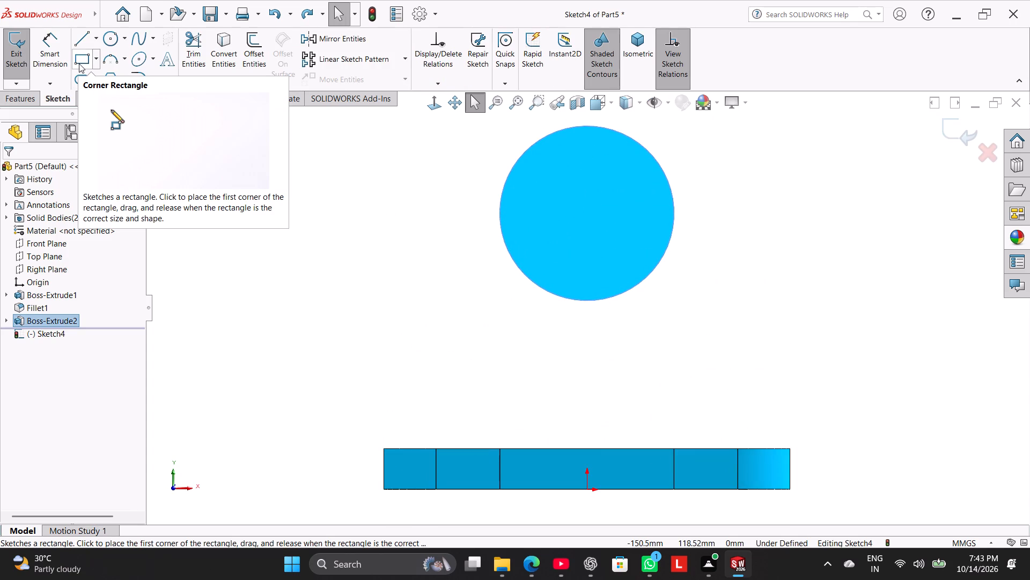
pyautogui.click(79, 63)
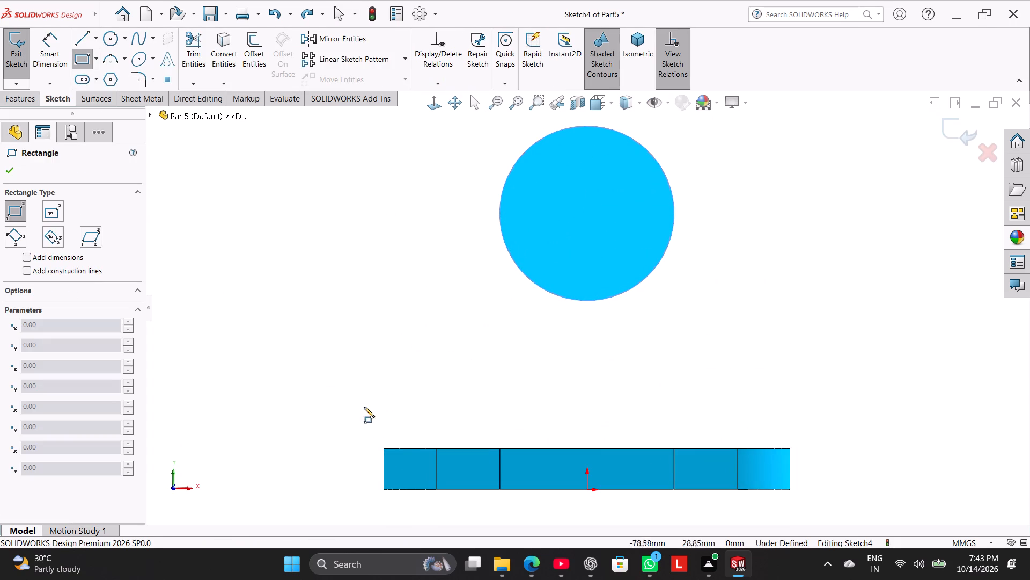
pyautogui.click(412, 450)
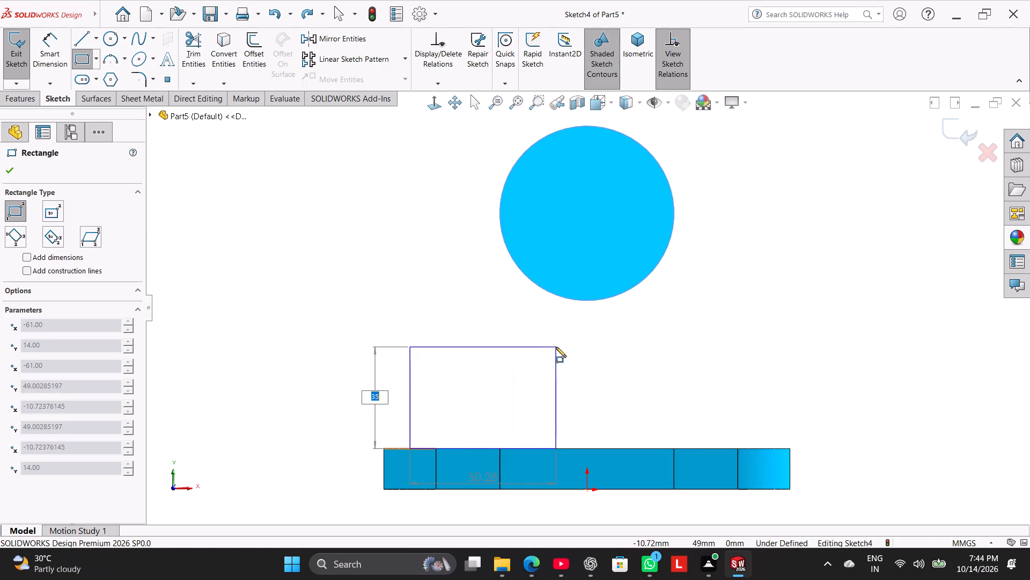
pyautogui.click(768, 119)
pyautogui.rightClick(845, 226)
pyautogui.click(855, 235)
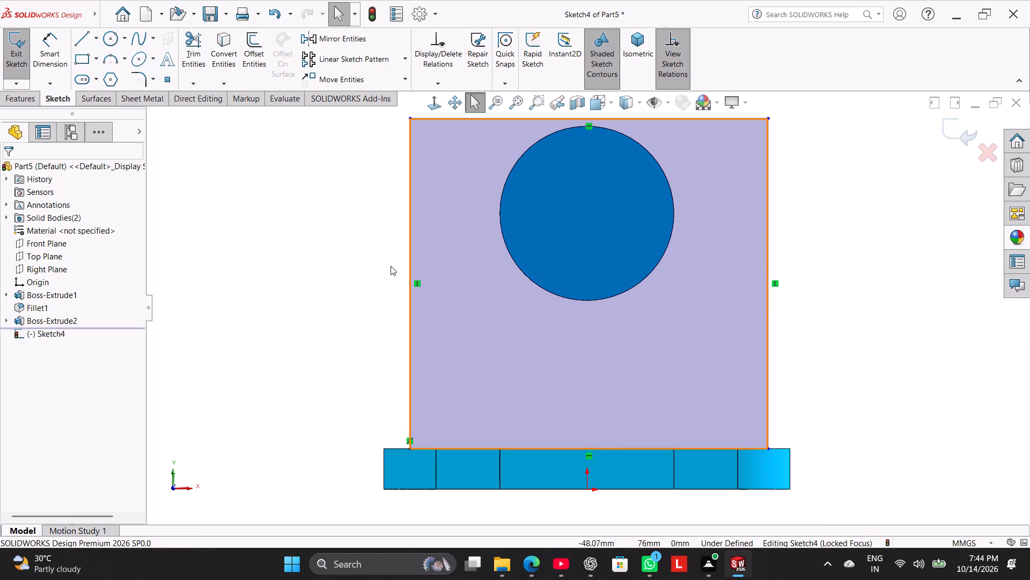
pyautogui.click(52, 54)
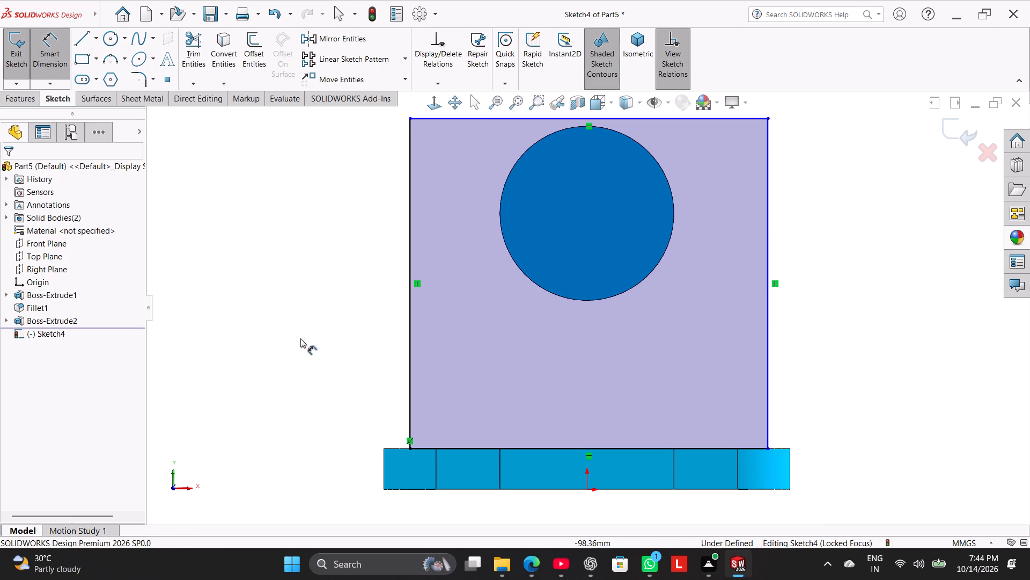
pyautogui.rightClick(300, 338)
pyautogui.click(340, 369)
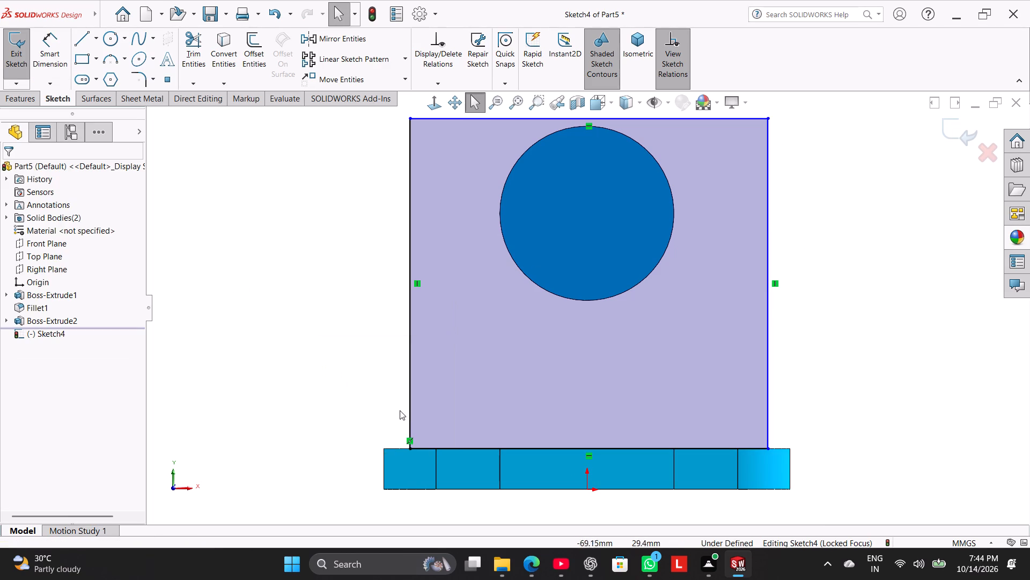
# Delete the sketch relation at the rectangle's lower-left corner.
pyautogui.rightClick(408, 441)
pyautogui.click(445, 542)
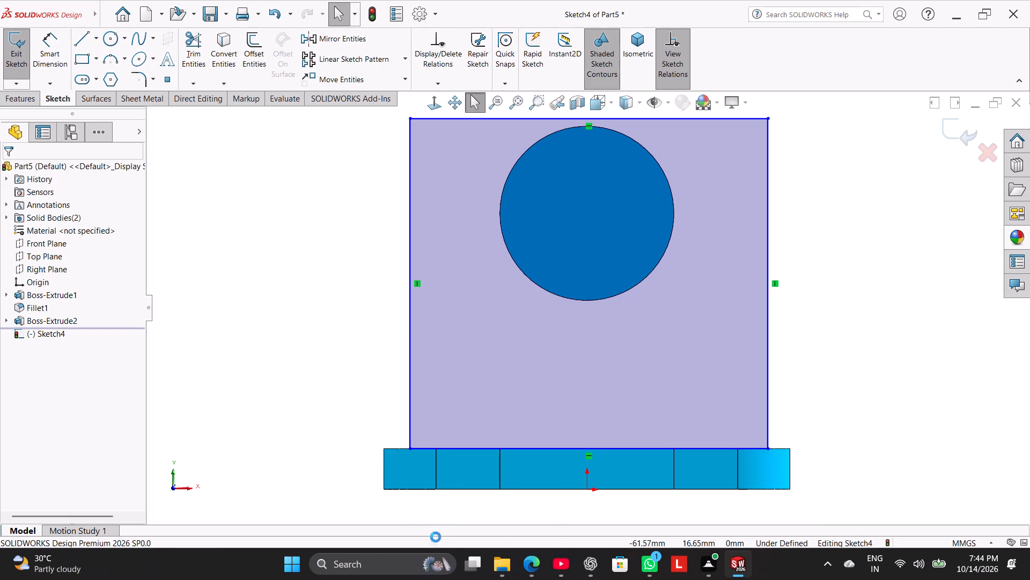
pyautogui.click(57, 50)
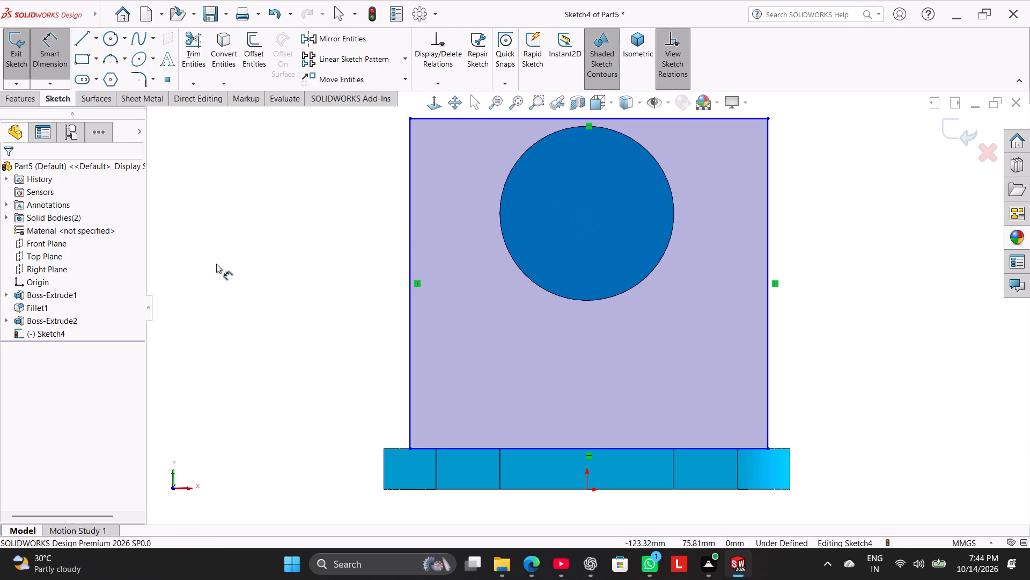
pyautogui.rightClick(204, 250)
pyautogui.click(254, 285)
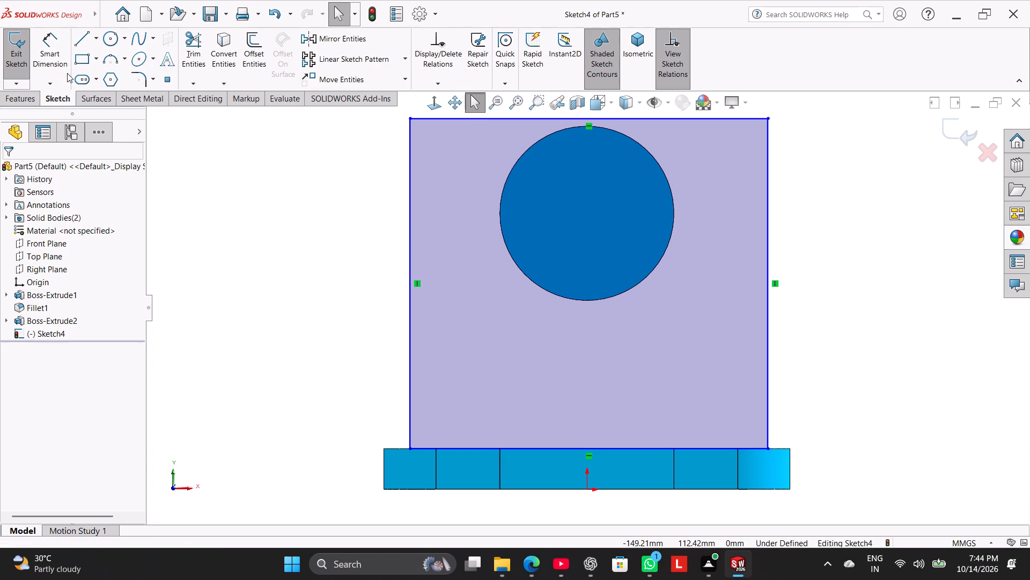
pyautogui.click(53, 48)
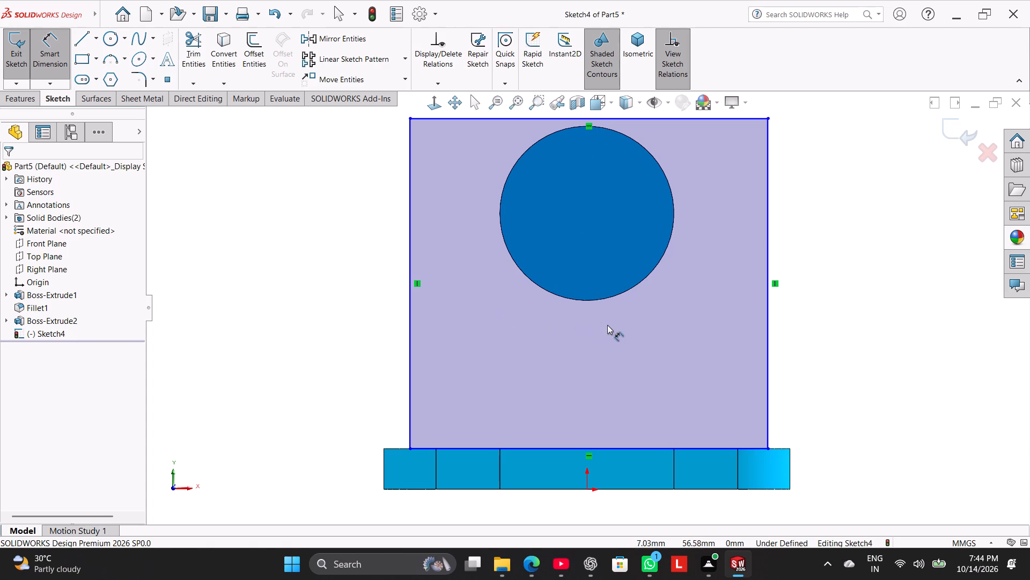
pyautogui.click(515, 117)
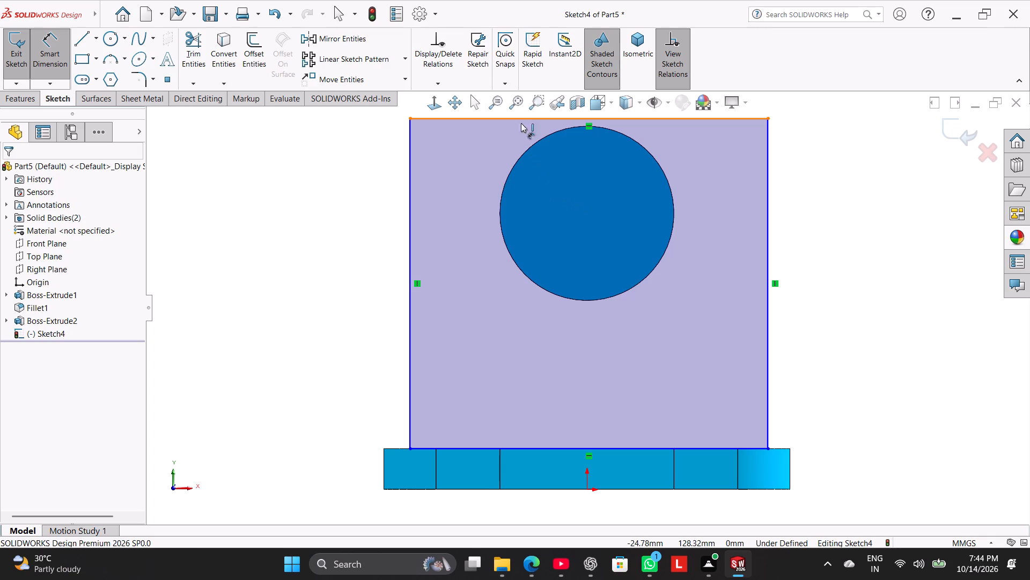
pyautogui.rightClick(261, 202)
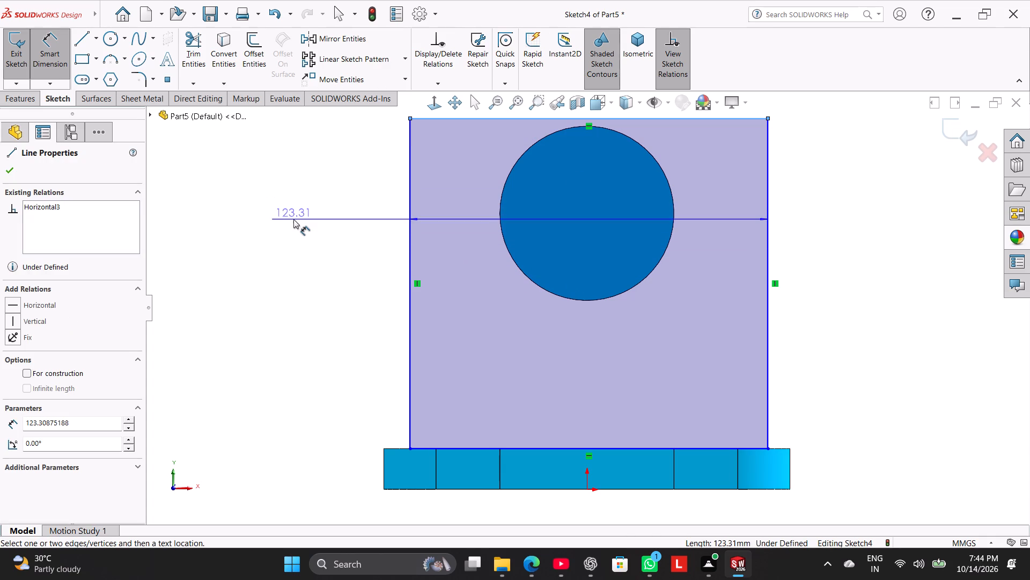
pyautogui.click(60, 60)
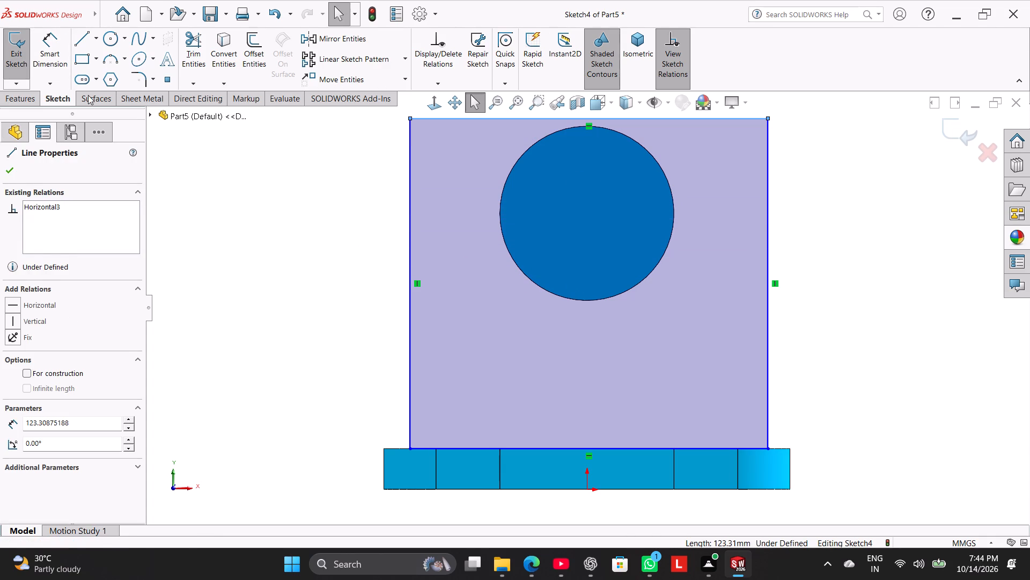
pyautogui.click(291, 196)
# Dimension the rectangle's top edge as 120 mm.
pyautogui.scroll(2, 361, 224)
pyautogui.moveTo(361, 224); pyautogui.dragTo(397, 275, button='middle')
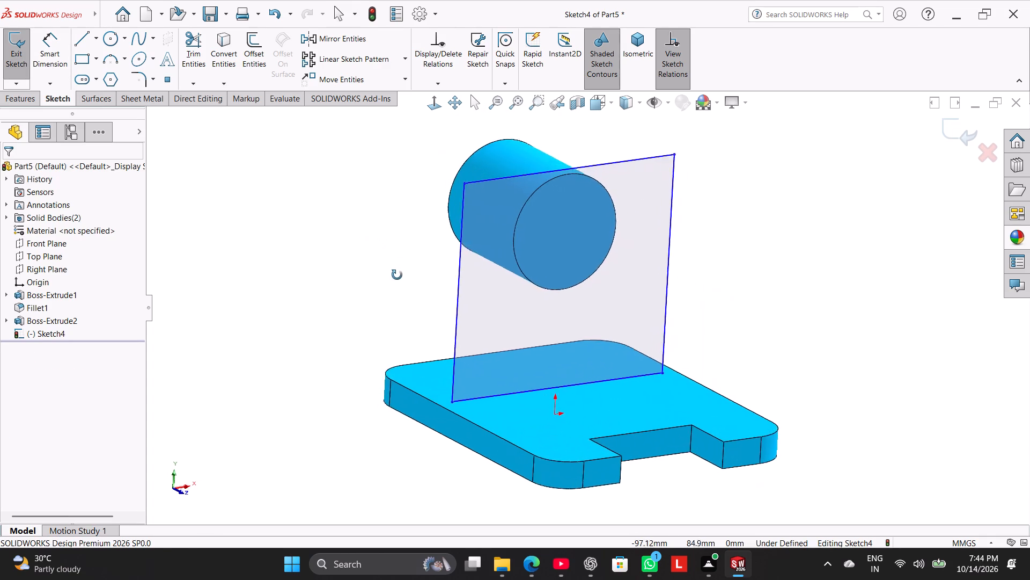
pyautogui.moveTo(397, 275); pyautogui.dragTo(367, 263, button='middle')
pyautogui.click(429, 110)
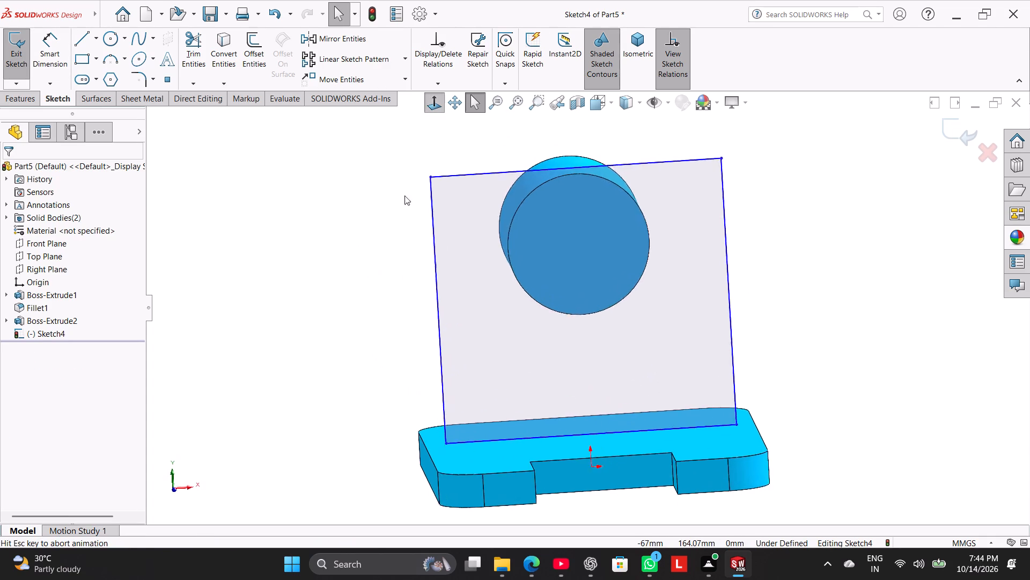
pyautogui.click(352, 221)
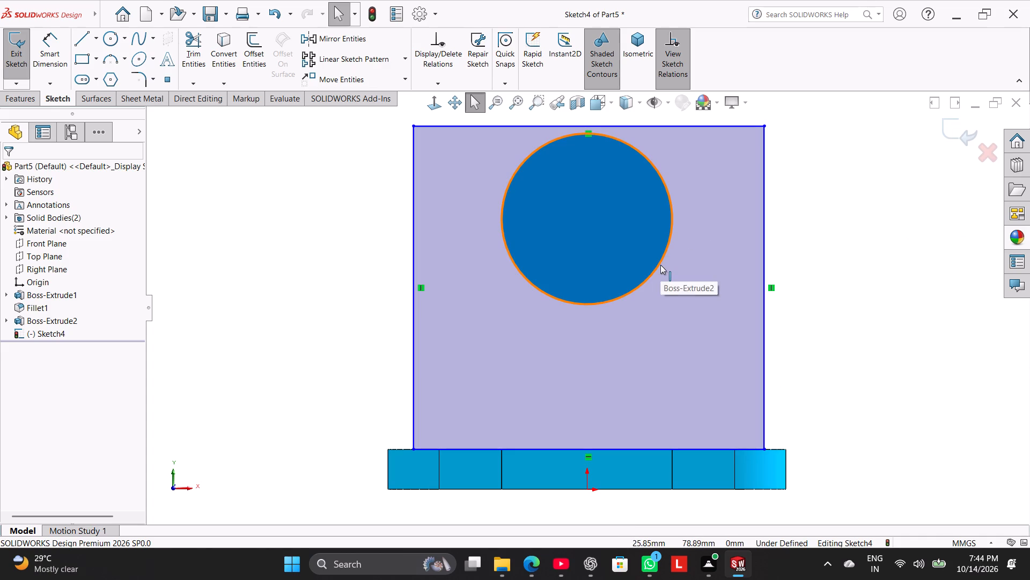
pyautogui.click(52, 48)
pyautogui.scroll(2, 582, 187)
pyautogui.scroll(-1, 587, 195)
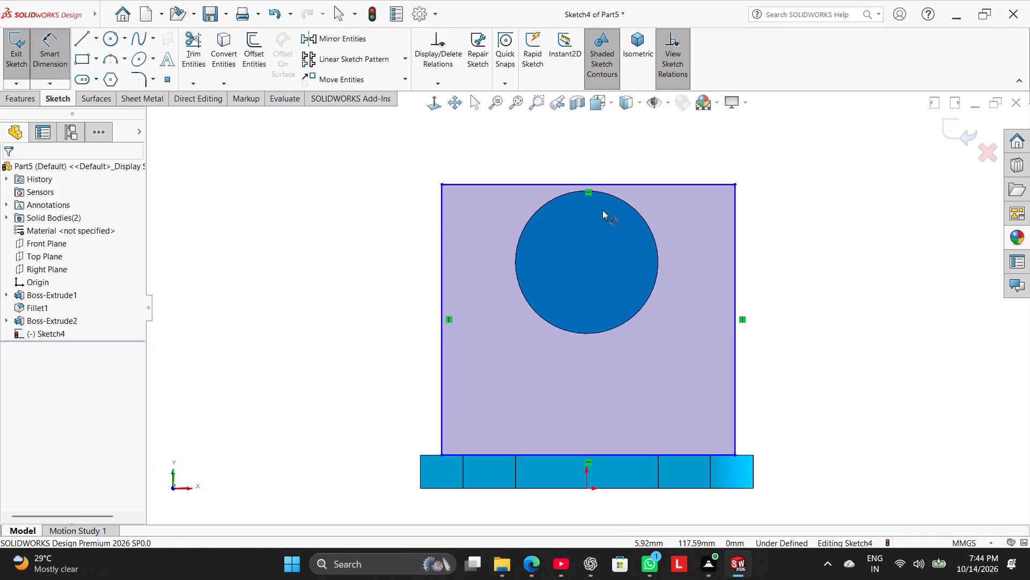
pyautogui.click(607, 184)
pyautogui.click(579, 148)
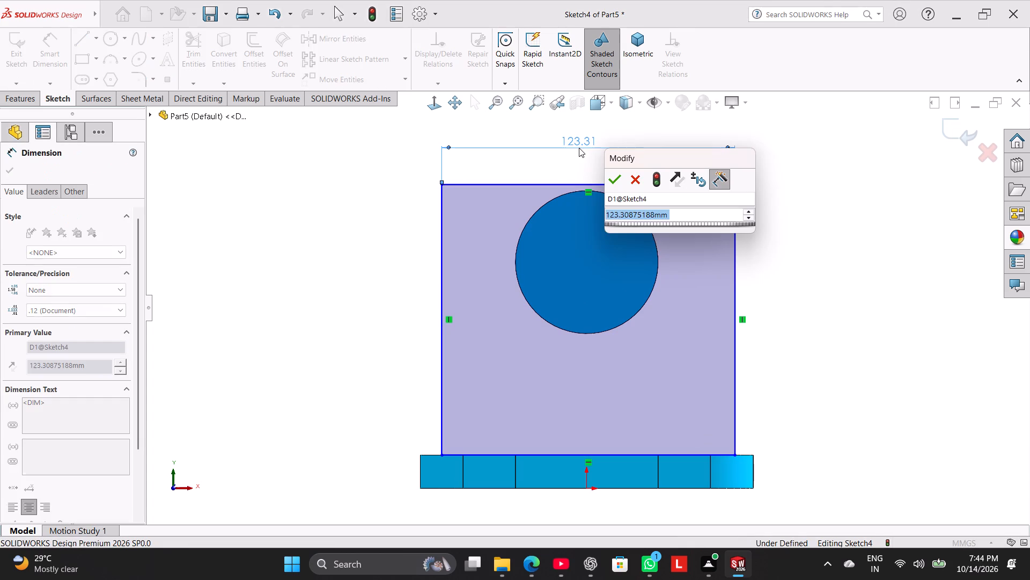
pyautogui.write('120')
pyautogui.press('Return')
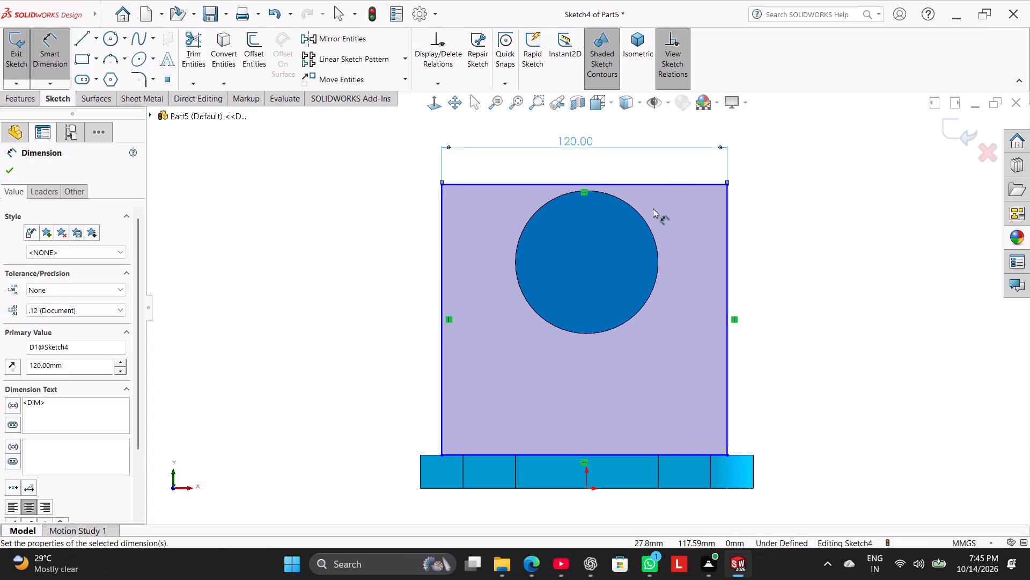
# Draw a vertical centerline about 23 mm long upward from the midpoint of the rectangle's bottom edge.
pyautogui.click(98, 39)
pyautogui.click(115, 67)
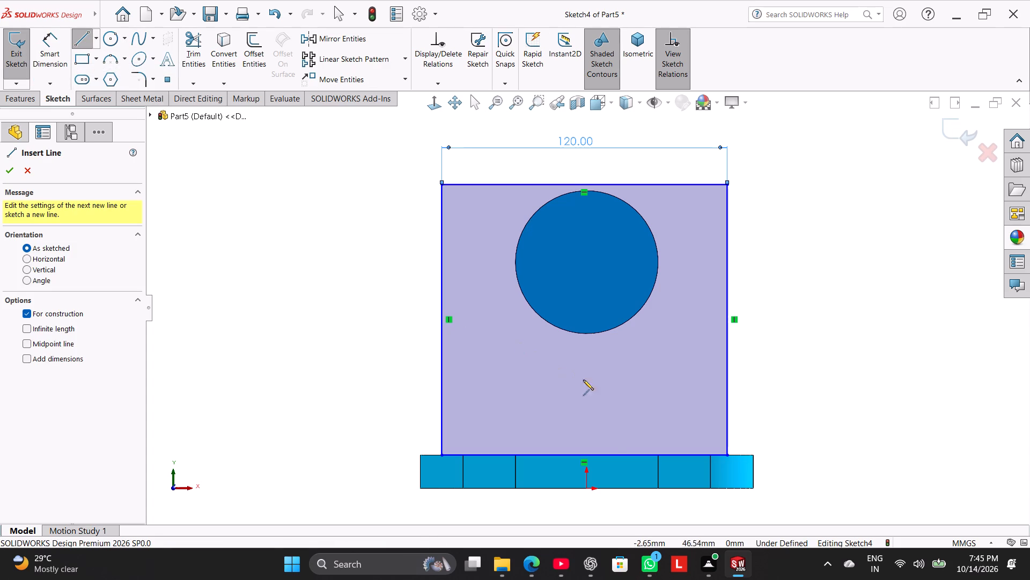
pyautogui.scroll(-2, 612, 451)
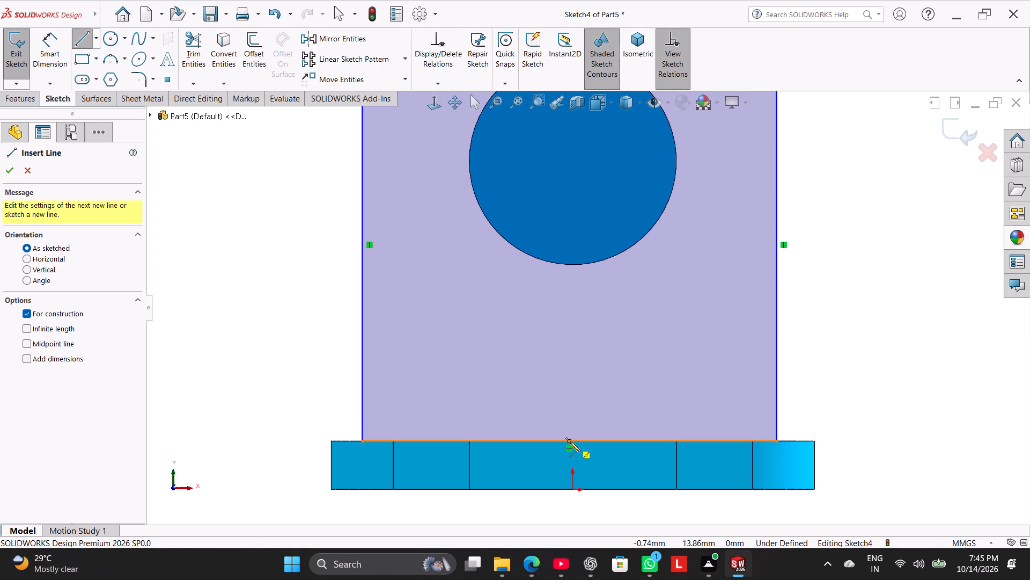
pyautogui.click(570, 441)
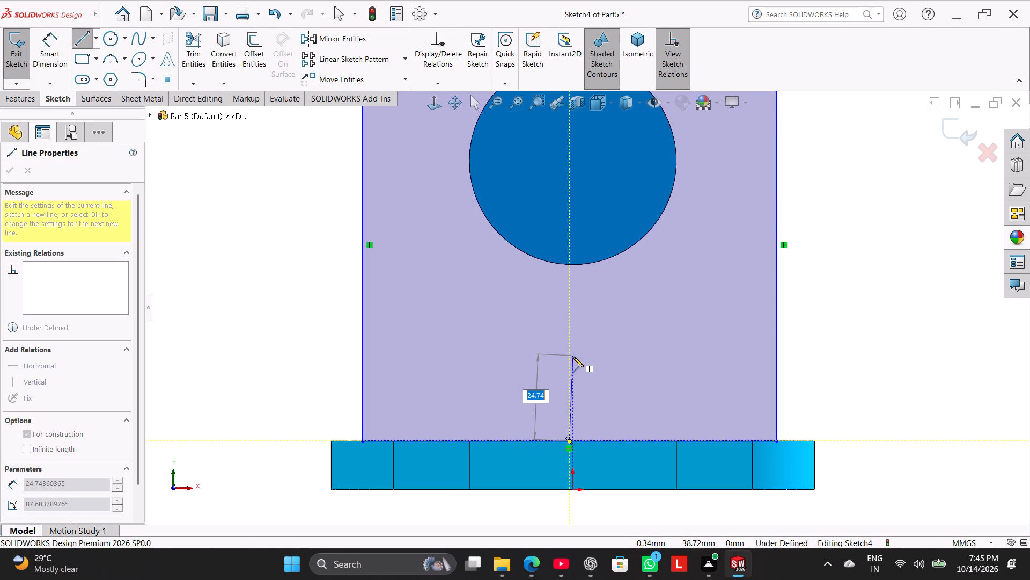
pyautogui.click(567, 362)
pyautogui.rightClick(831, 298)
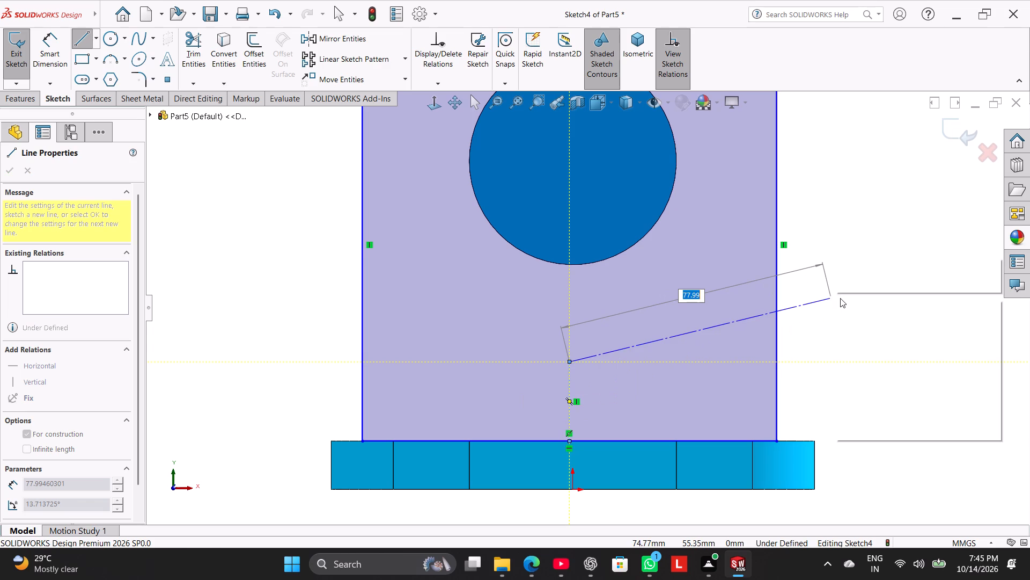
pyautogui.click(849, 301)
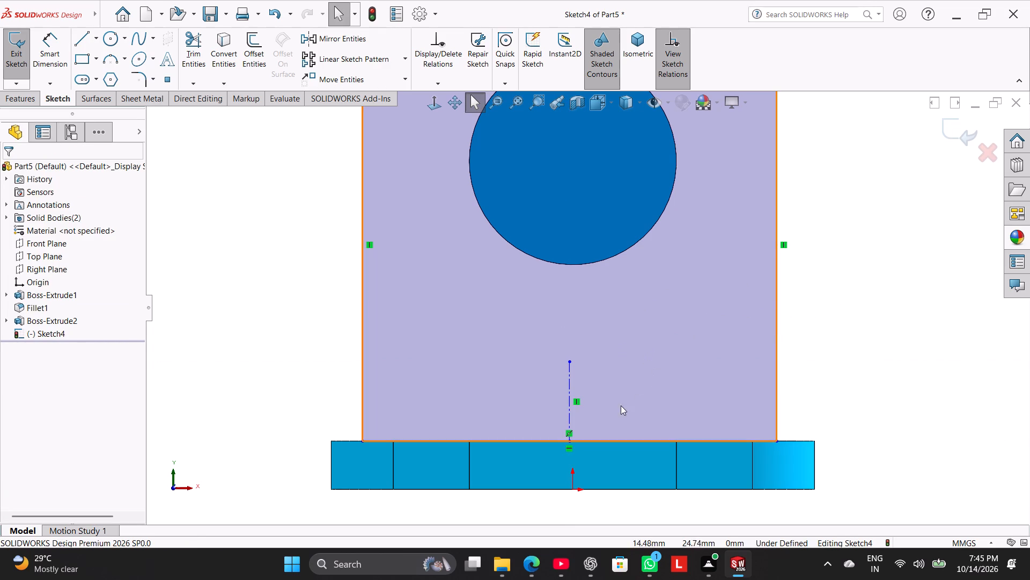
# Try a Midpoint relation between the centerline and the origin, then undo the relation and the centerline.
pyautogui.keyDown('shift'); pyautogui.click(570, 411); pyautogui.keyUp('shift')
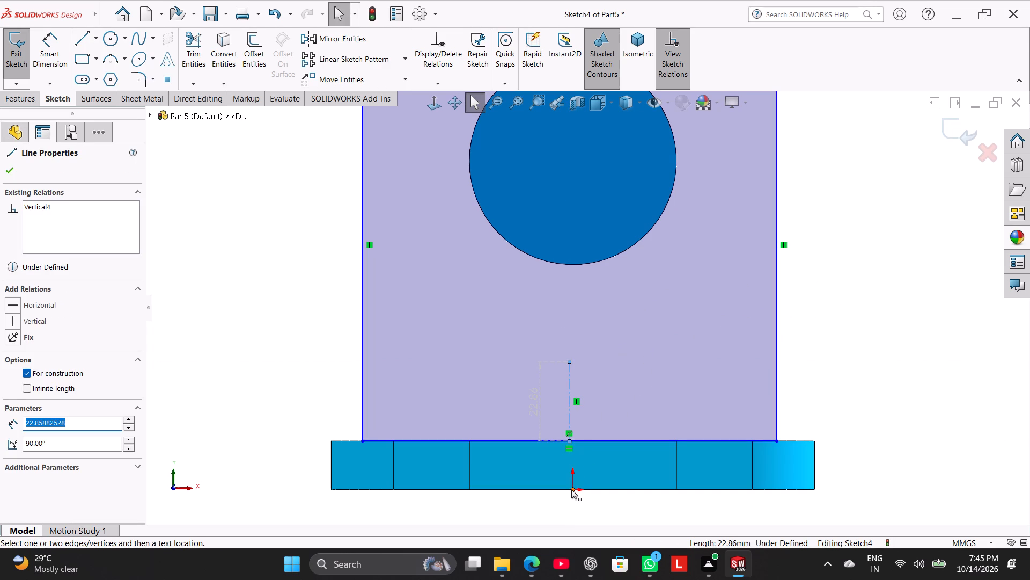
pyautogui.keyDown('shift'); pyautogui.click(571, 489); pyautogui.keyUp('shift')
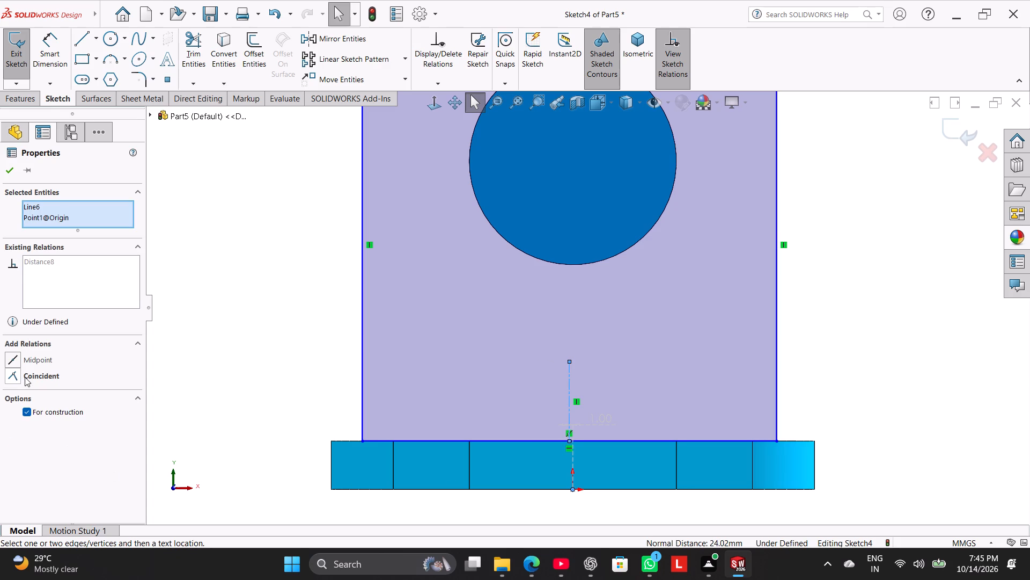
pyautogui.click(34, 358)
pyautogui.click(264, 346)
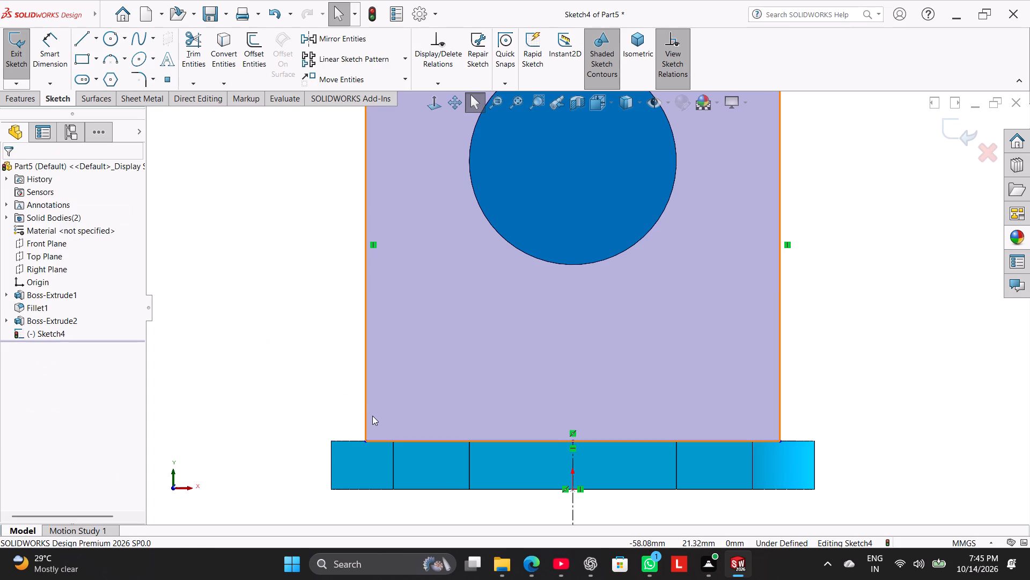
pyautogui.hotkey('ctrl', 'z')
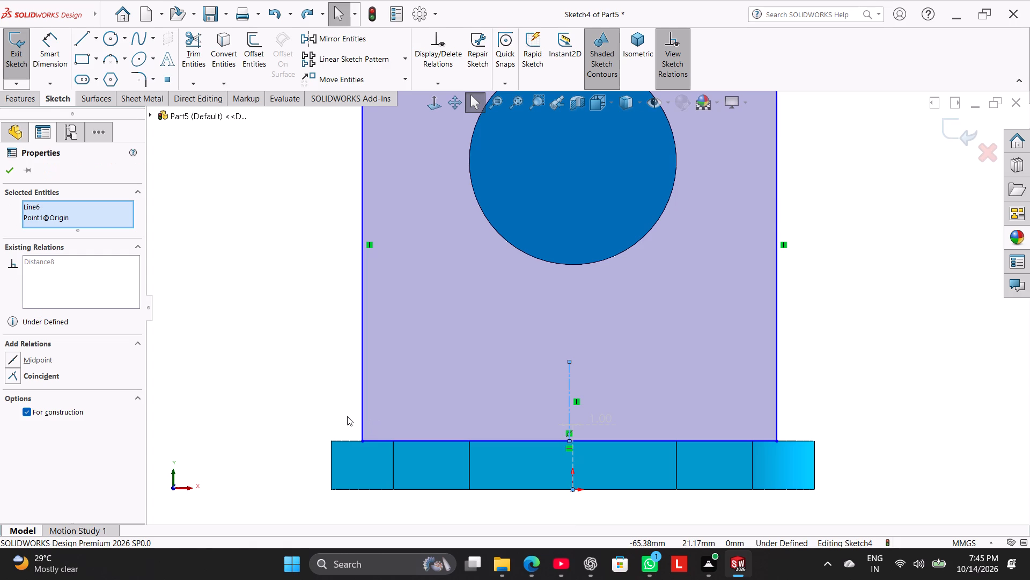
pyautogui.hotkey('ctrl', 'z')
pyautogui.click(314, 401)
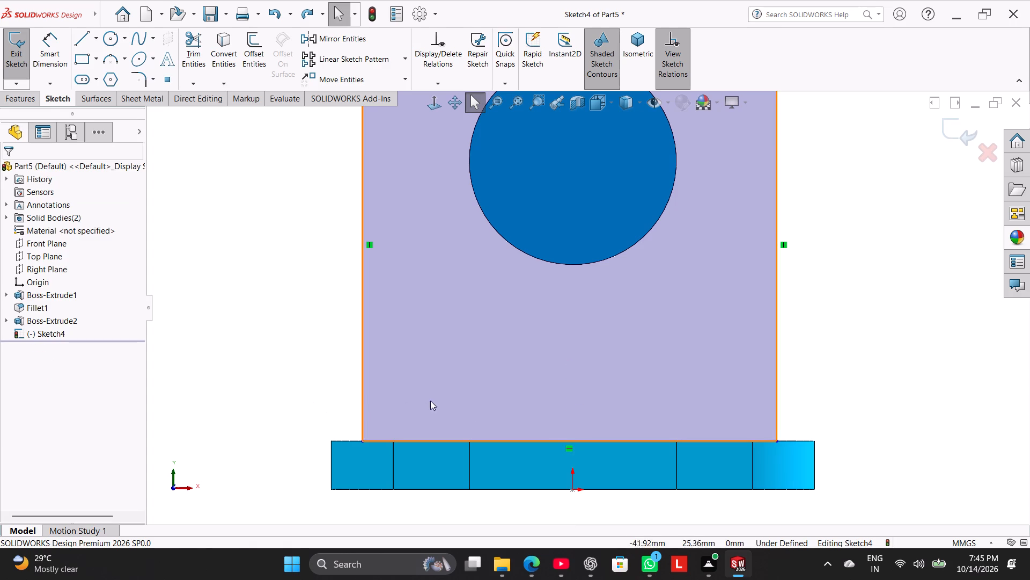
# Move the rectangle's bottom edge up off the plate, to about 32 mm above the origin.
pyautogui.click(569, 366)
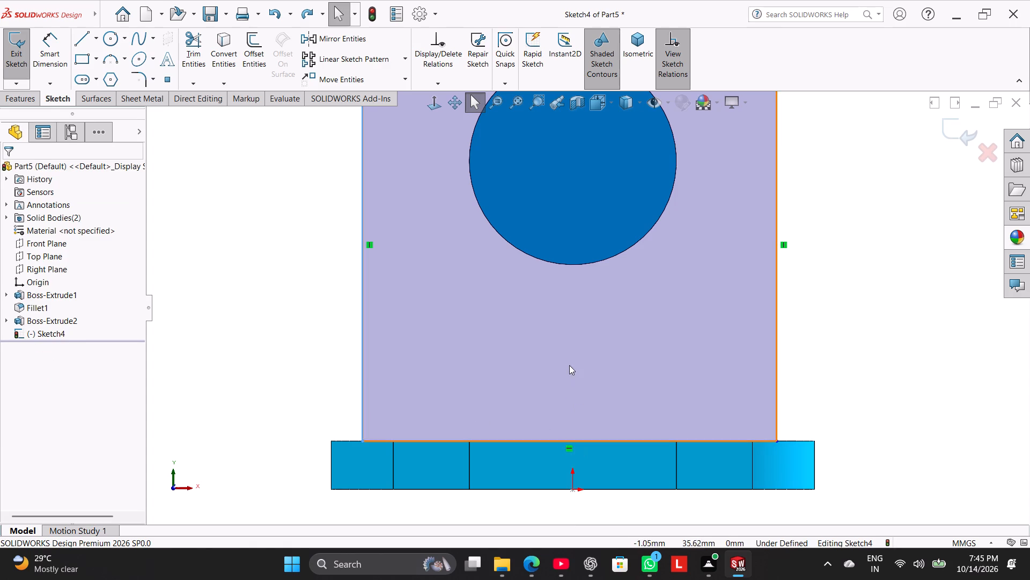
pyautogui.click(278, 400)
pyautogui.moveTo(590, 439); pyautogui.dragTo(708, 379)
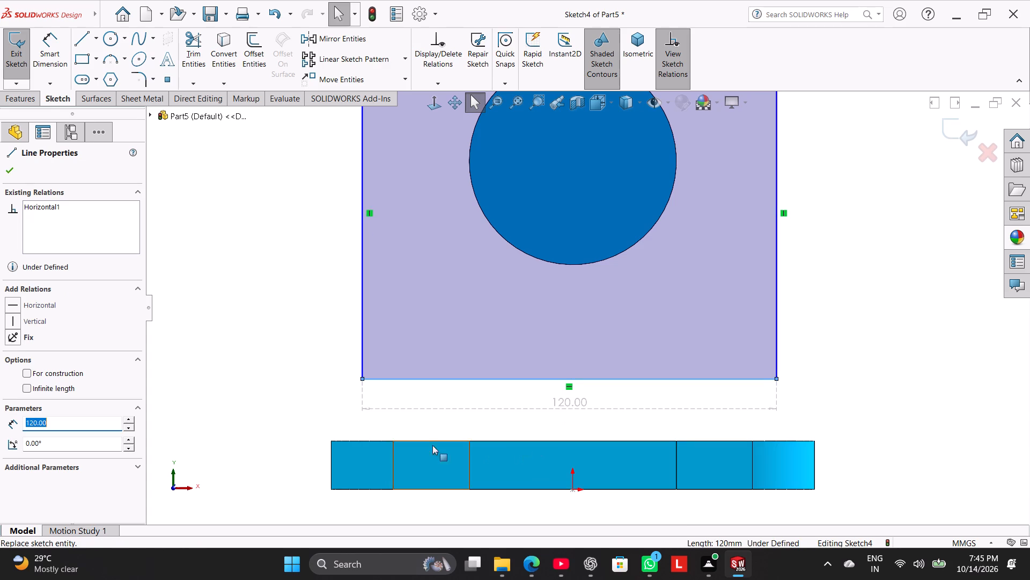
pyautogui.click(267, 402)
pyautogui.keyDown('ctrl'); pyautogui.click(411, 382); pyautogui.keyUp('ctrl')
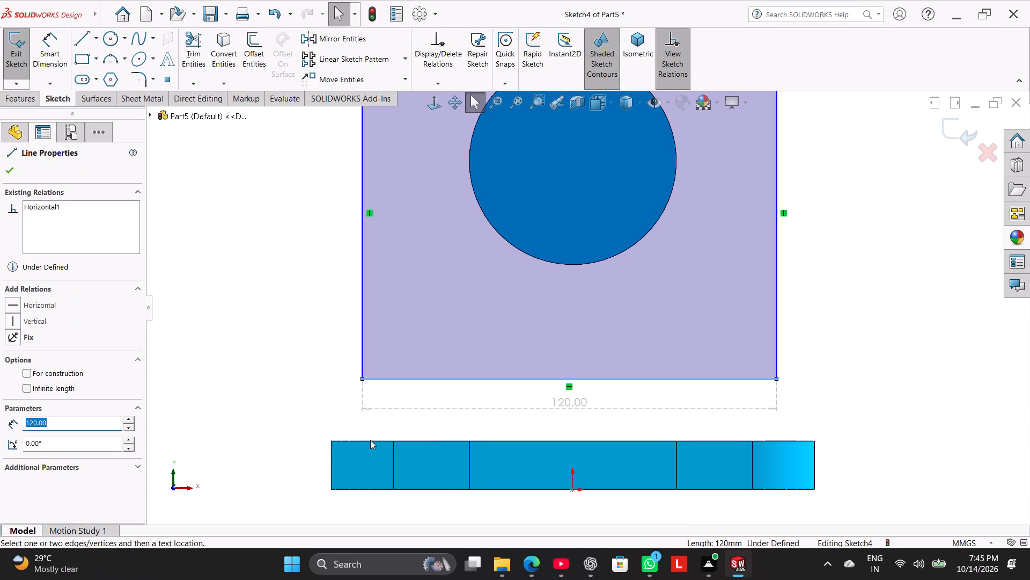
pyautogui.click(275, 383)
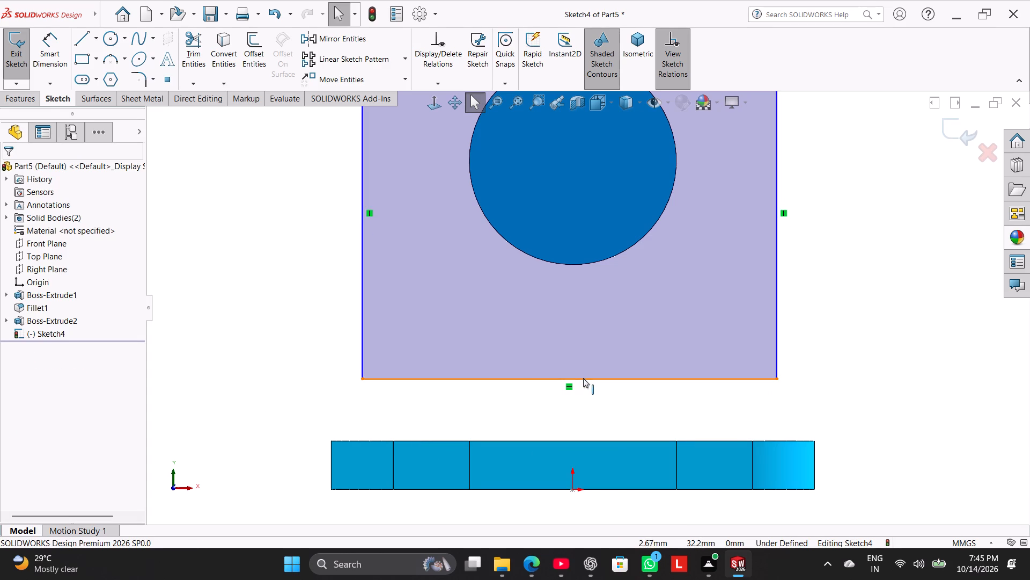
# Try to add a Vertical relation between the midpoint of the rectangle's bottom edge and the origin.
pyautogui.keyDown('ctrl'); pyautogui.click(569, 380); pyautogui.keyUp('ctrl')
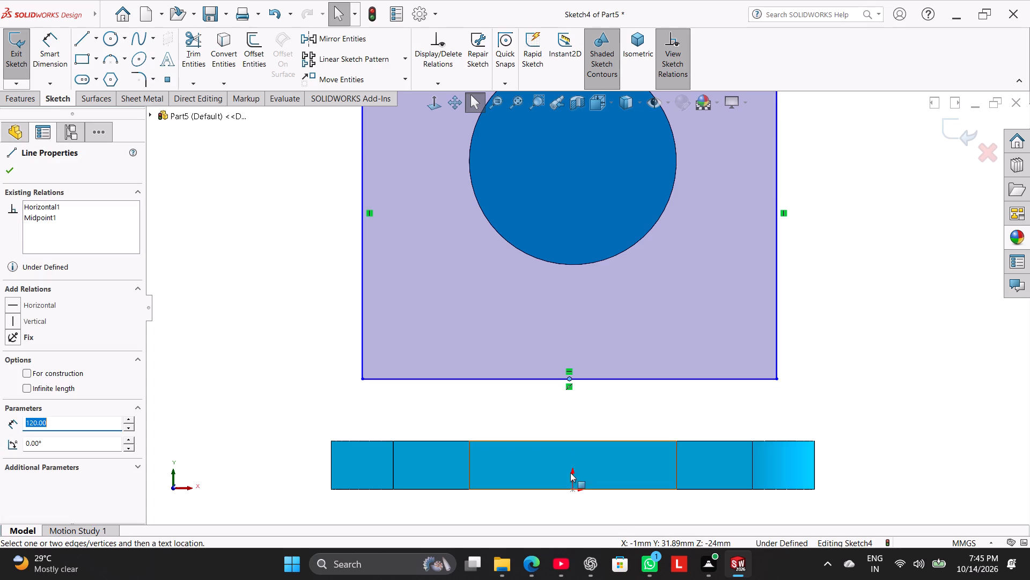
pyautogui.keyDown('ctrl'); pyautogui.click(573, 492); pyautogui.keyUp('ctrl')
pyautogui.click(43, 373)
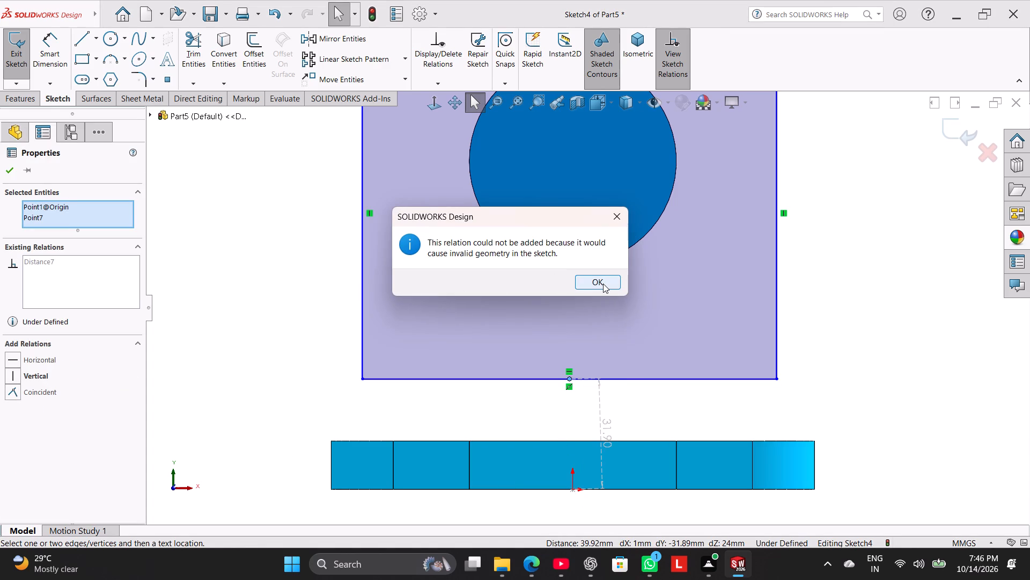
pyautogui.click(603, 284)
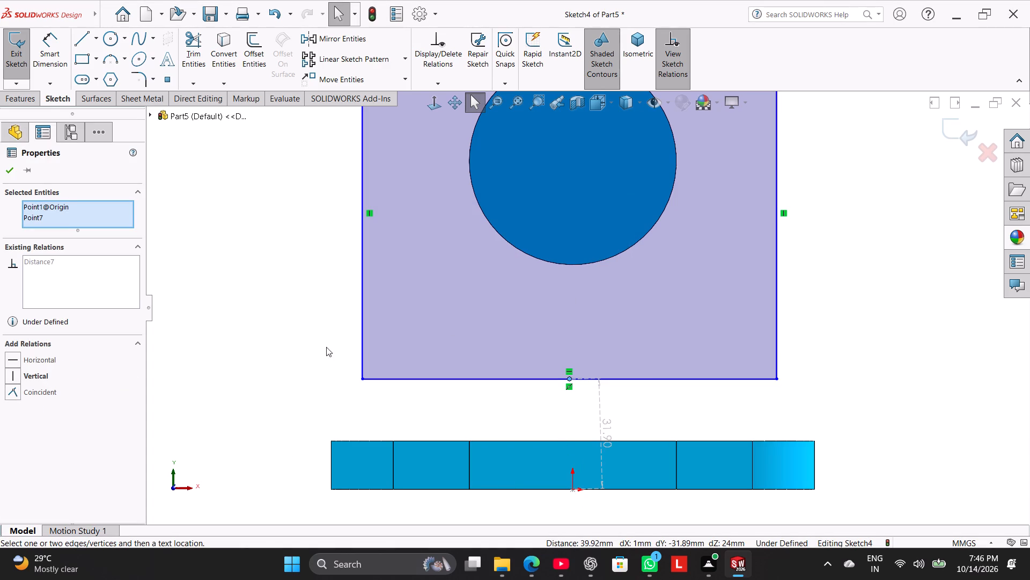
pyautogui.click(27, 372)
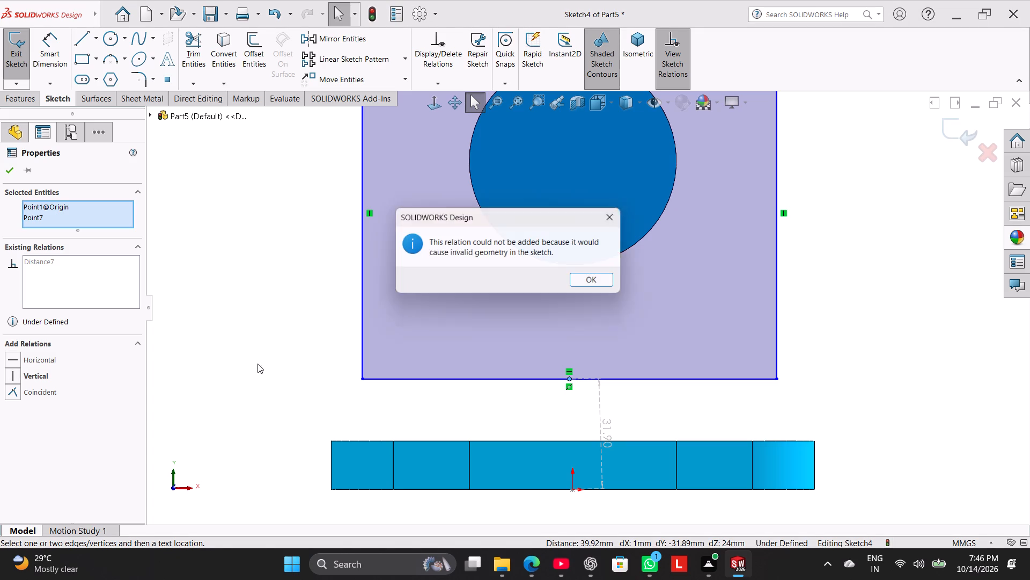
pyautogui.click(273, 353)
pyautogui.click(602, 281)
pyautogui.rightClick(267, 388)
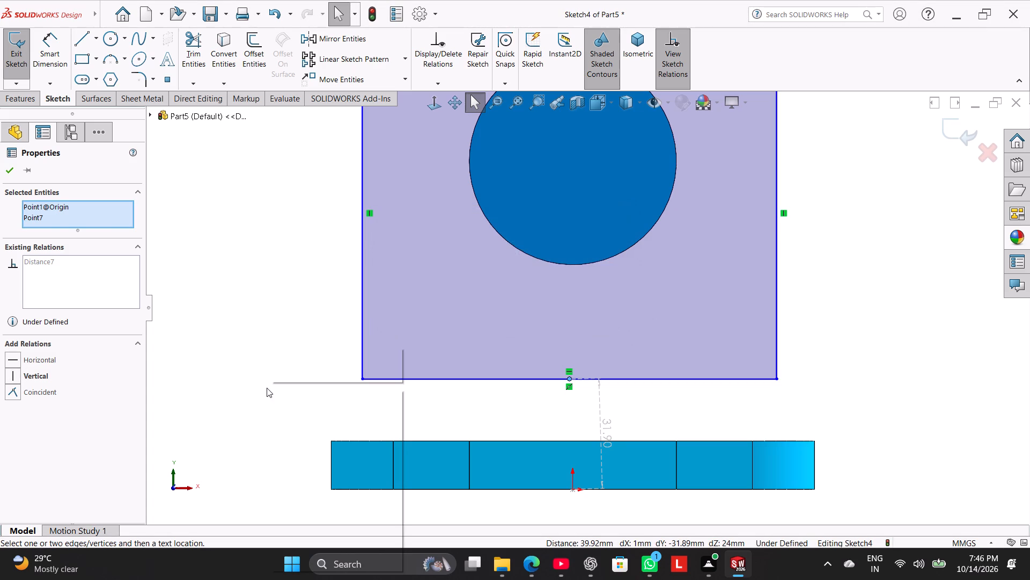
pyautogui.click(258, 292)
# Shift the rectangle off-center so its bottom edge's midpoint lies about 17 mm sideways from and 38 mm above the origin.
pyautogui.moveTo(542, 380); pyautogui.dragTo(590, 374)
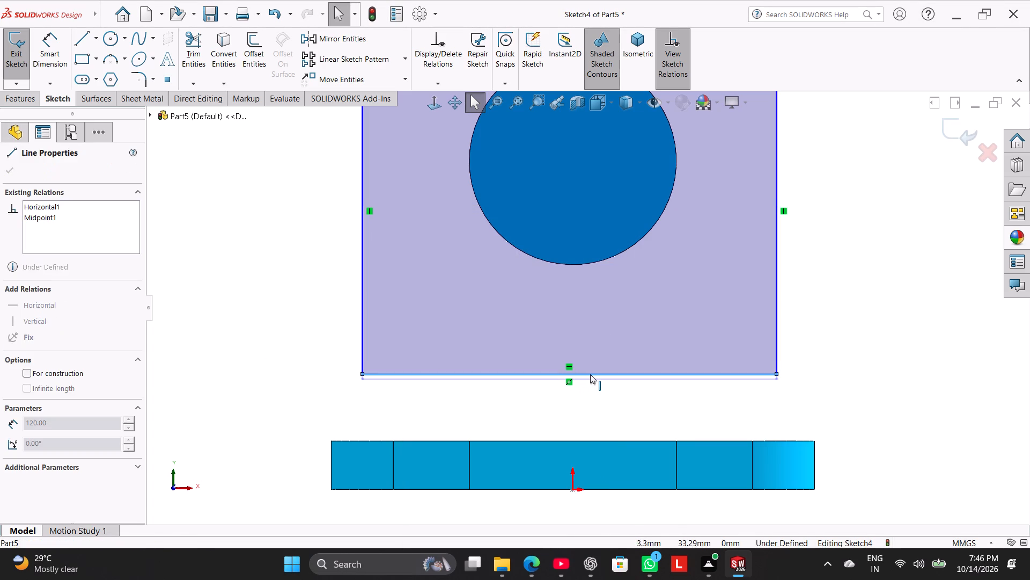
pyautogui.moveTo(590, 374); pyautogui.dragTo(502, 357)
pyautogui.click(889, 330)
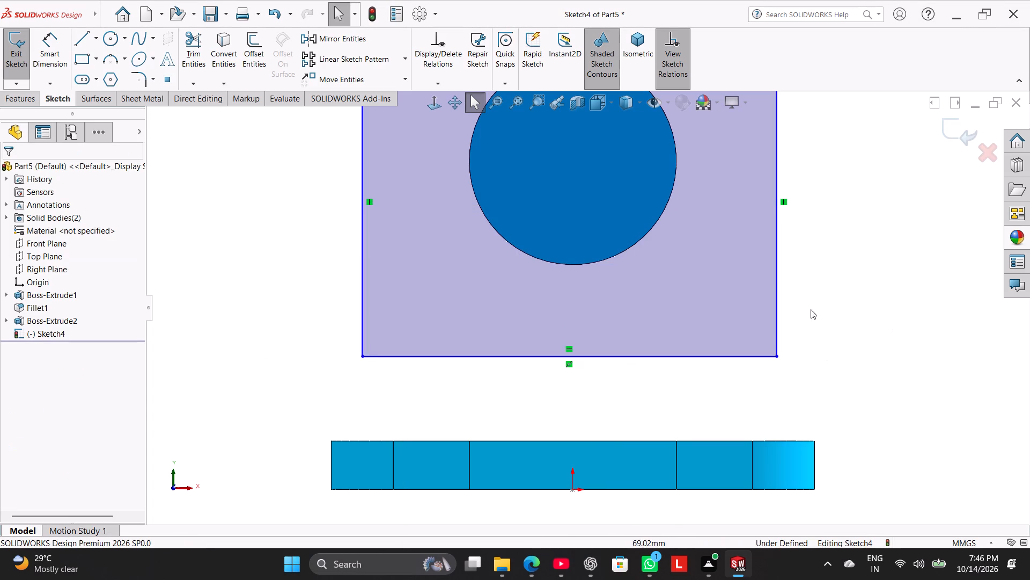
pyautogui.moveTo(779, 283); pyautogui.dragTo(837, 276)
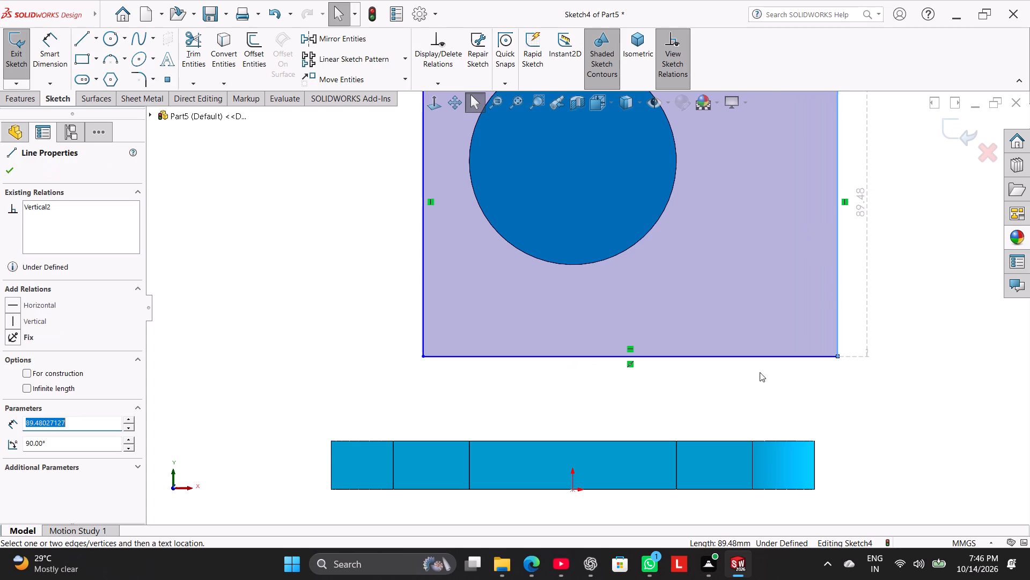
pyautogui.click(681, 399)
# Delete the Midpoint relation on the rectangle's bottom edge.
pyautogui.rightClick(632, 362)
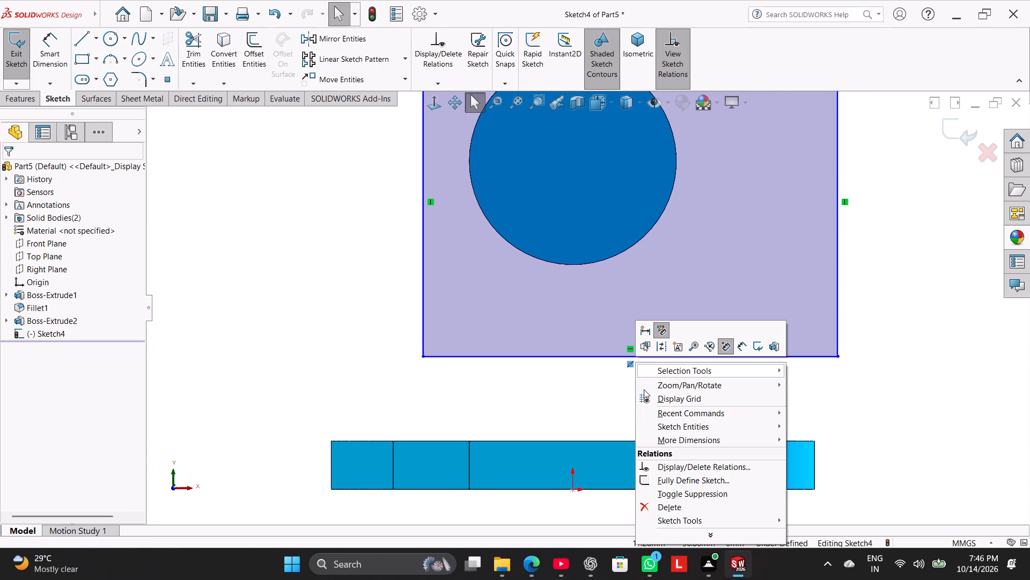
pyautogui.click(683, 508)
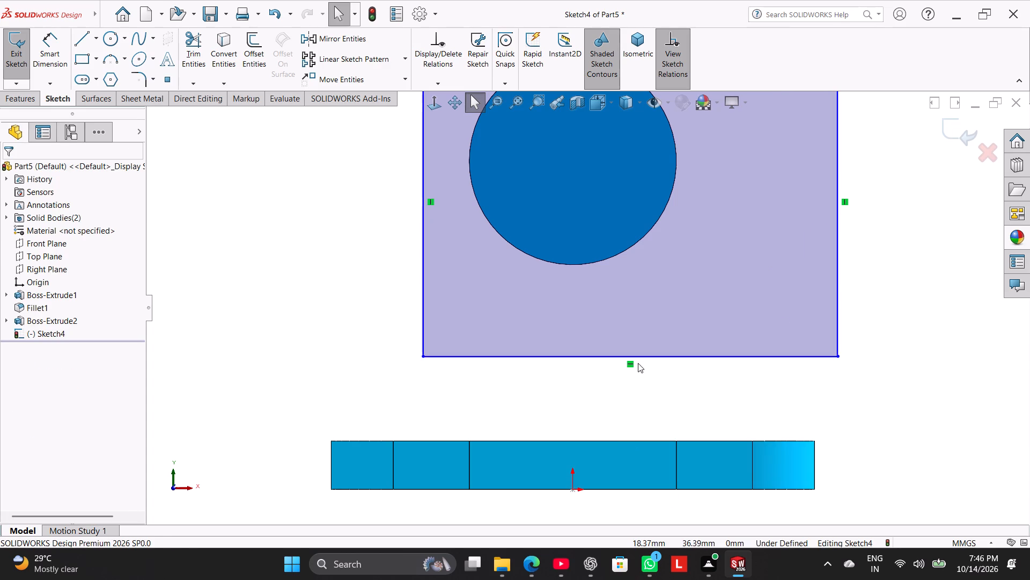
# Center the rectangle with a Vertical relation between its bottom edge's midpoint and the origin.
pyautogui.keyDown('ctrl'); pyautogui.click(631, 358); pyautogui.keyUp('ctrl')
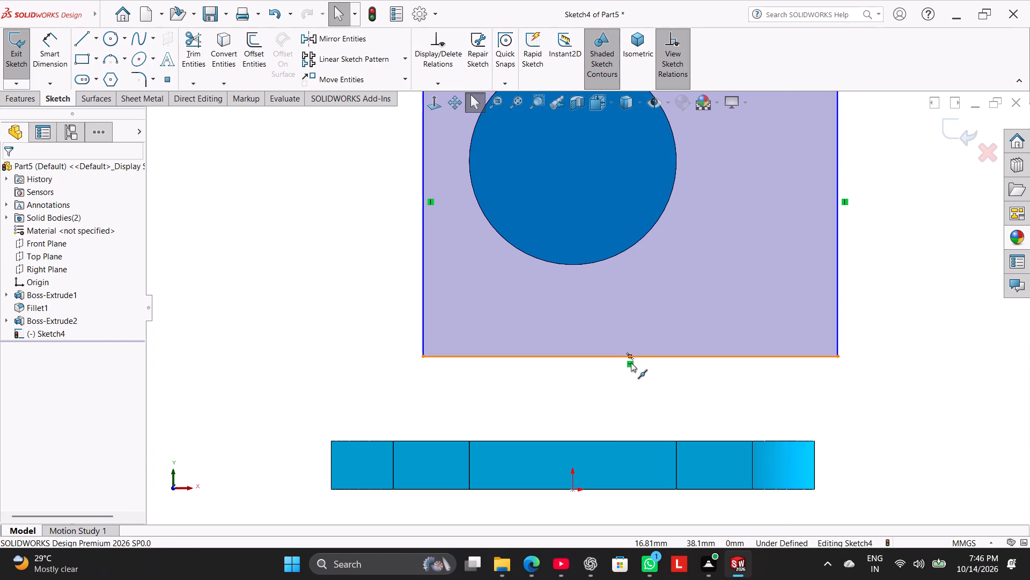
pyautogui.keyDown('ctrl'); pyautogui.click(572, 490); pyautogui.keyUp('ctrl')
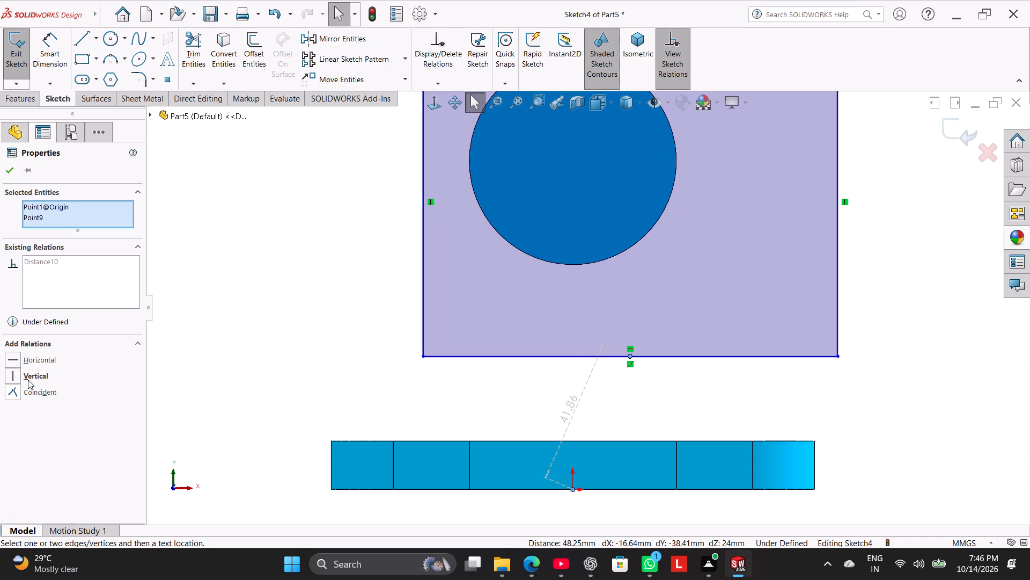
pyautogui.click(27, 378)
pyautogui.click(240, 312)
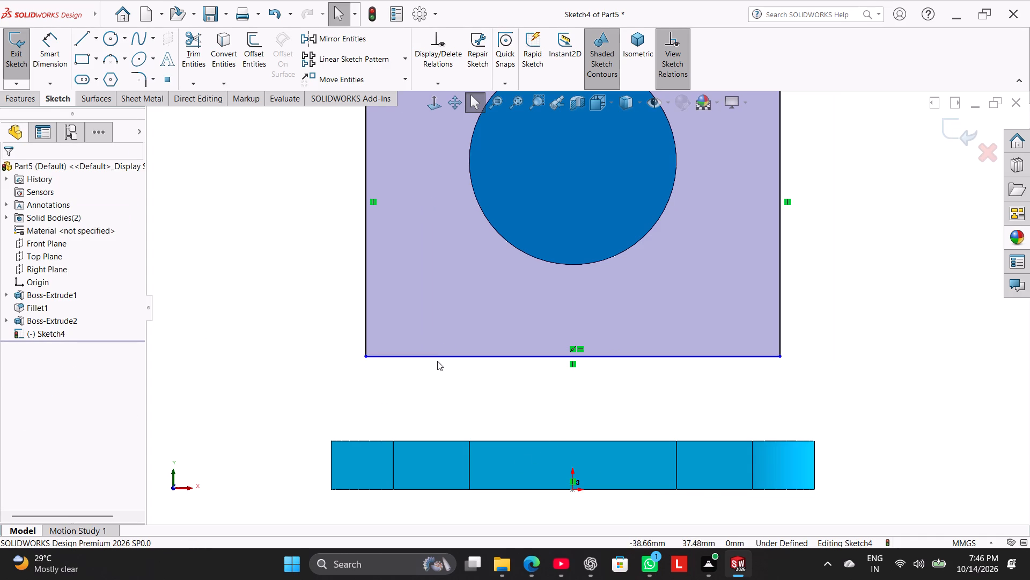
# Make the rectangle's bottom edge collinear with the base plate's top edge.
pyautogui.keyDown('ctrl'); pyautogui.click(436, 357); pyautogui.keyUp('ctrl')
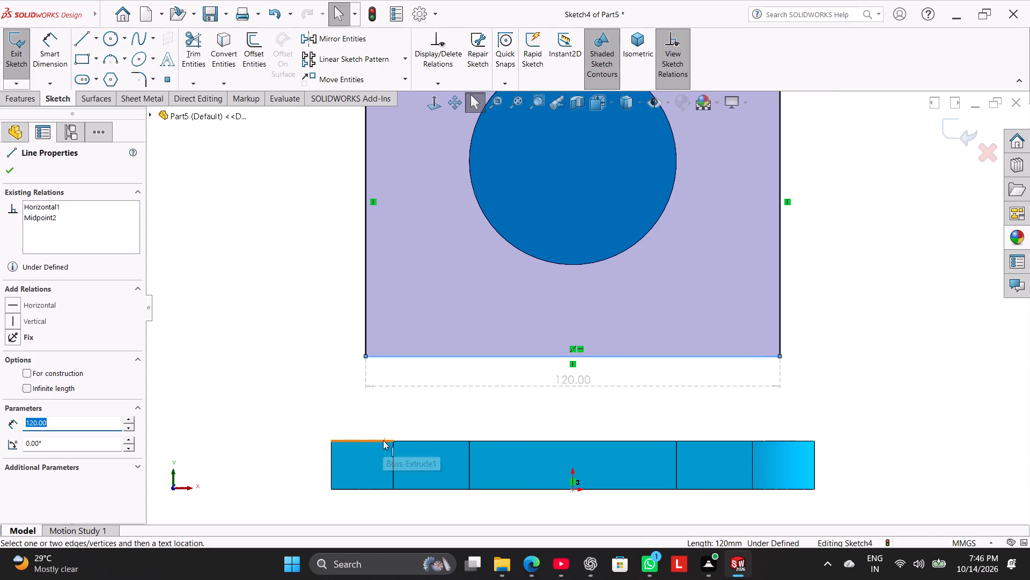
pyautogui.keyDown('ctrl'); pyautogui.click(402, 441); pyautogui.keyUp('ctrl')
pyautogui.click(39, 361)
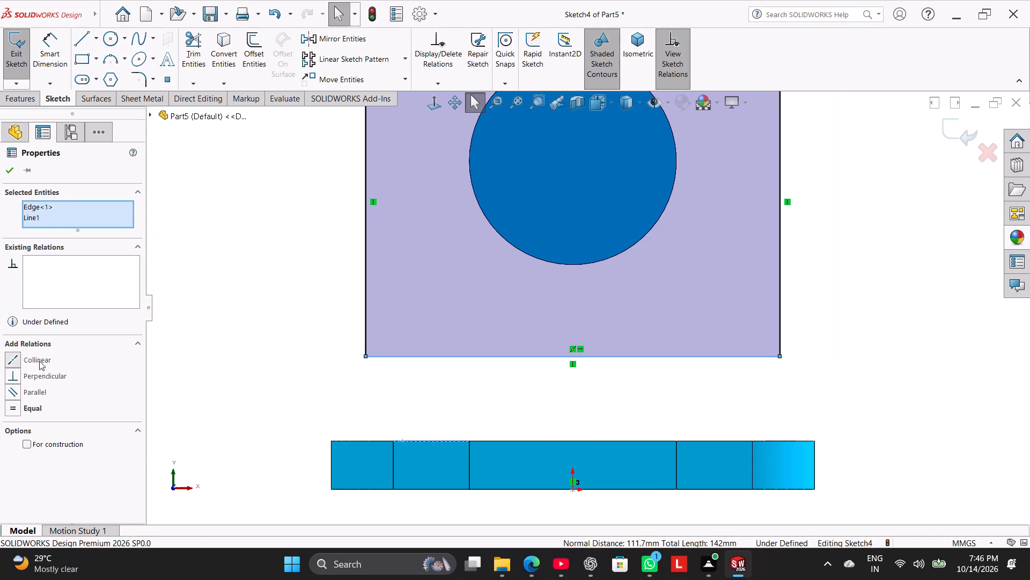
pyautogui.click(205, 353)
# Dimension the distance from the cylinder's circular edge center to the rectangle's top edge as 60 mm.
pyautogui.scroll(3, 477, 293)
pyautogui.scroll(-1, 656, 177)
pyautogui.moveTo(49, 56); pyautogui.dragTo(56, 58)
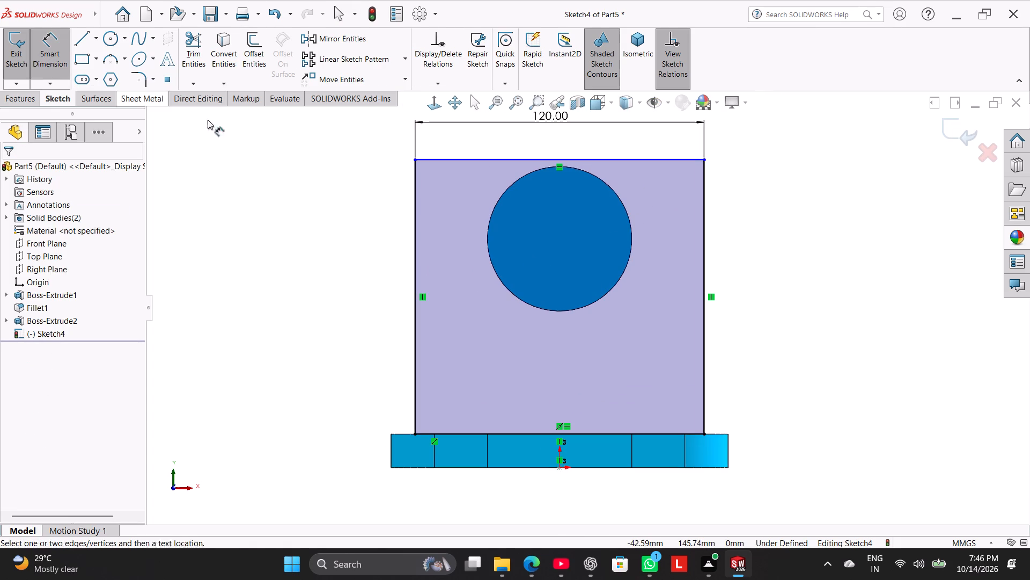
pyautogui.moveTo(537, 308); pyautogui.dragTo(524, 302)
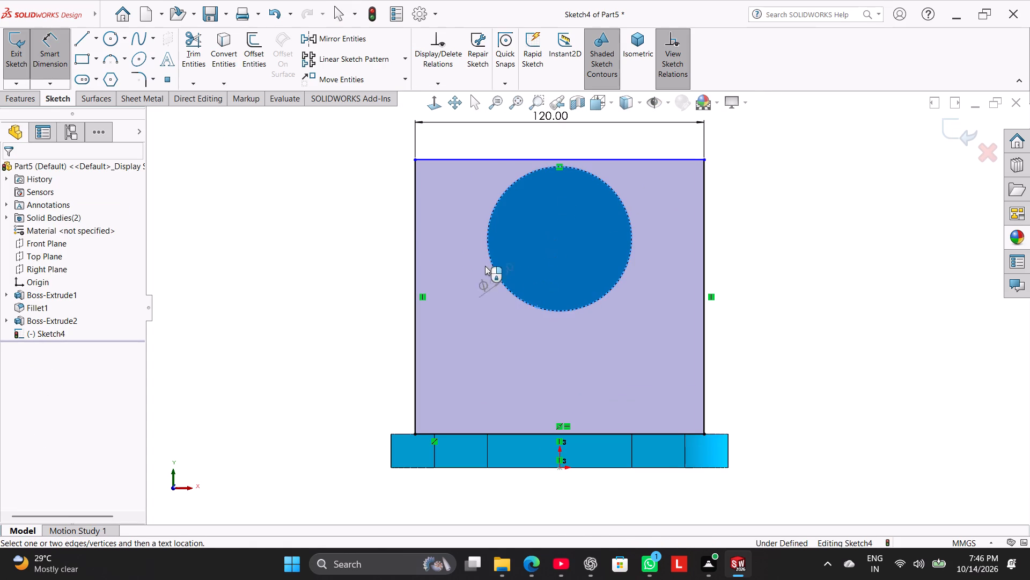
pyautogui.click(455, 160)
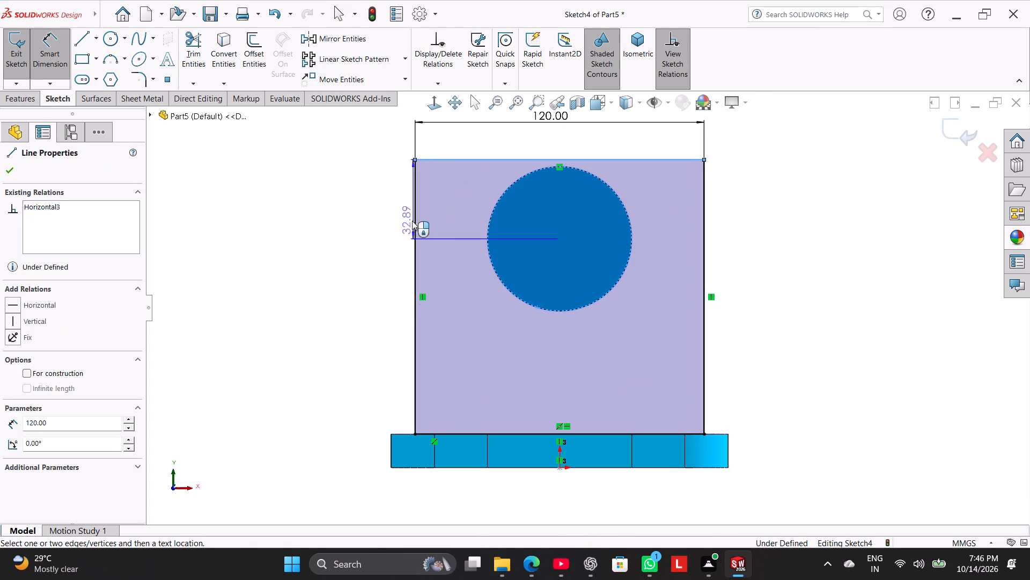
pyautogui.click(363, 222)
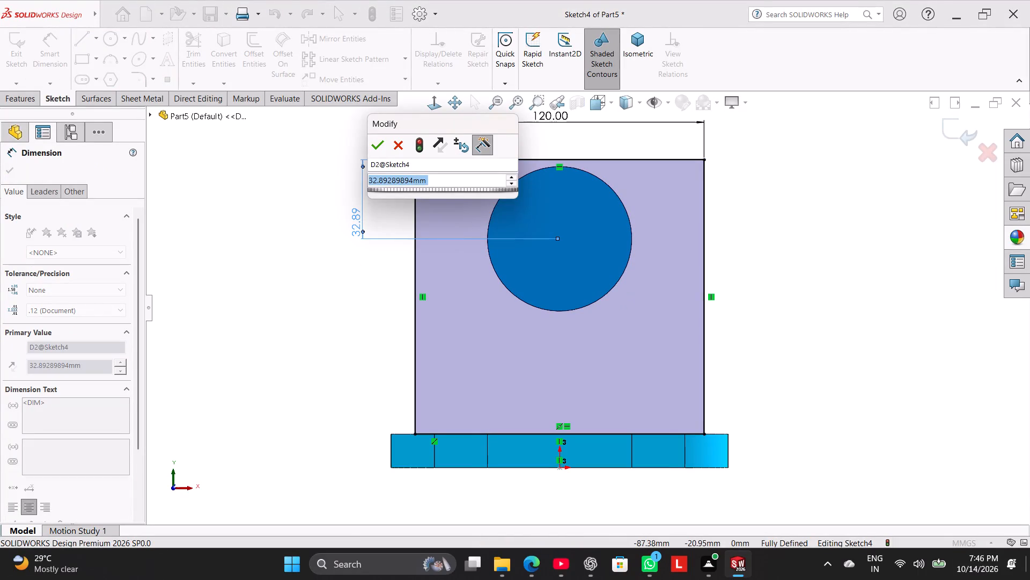
pyautogui.press('6')
pyautogui.press('0')
pyautogui.press('Return')
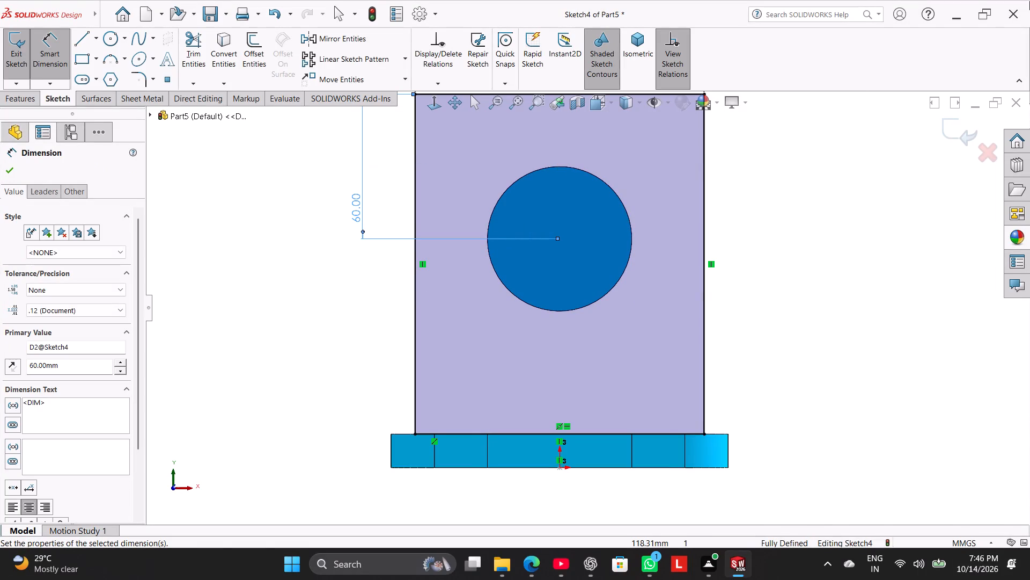
pyautogui.scroll(3, 718, 266)
pyautogui.rightClick(811, 186)
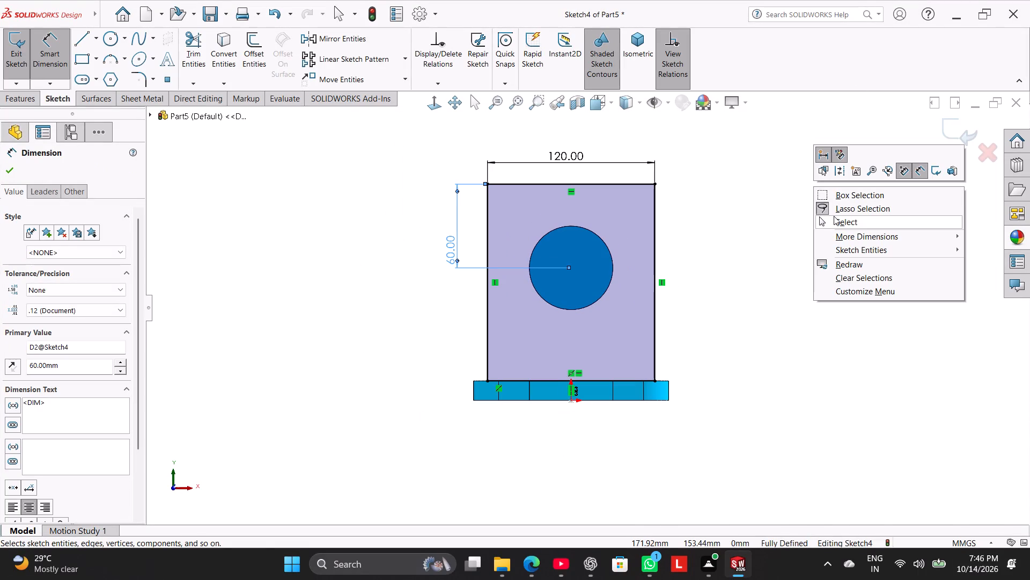
pyautogui.click(834, 216)
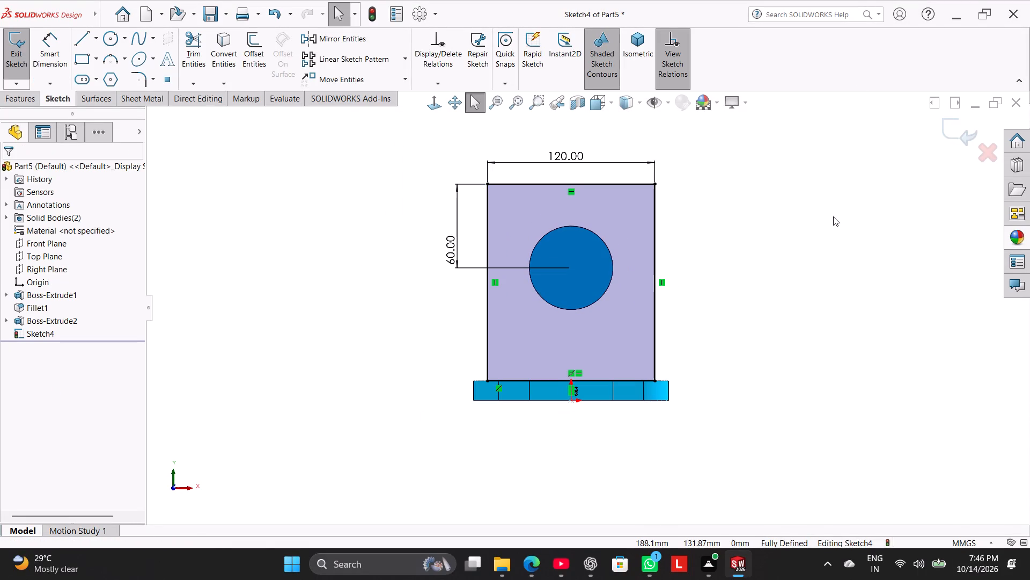
# Sketch a circle of 60 mm radius centered on the cylinder's end face and tangent to the rectangle's top edge.
pyautogui.click(101, 34)
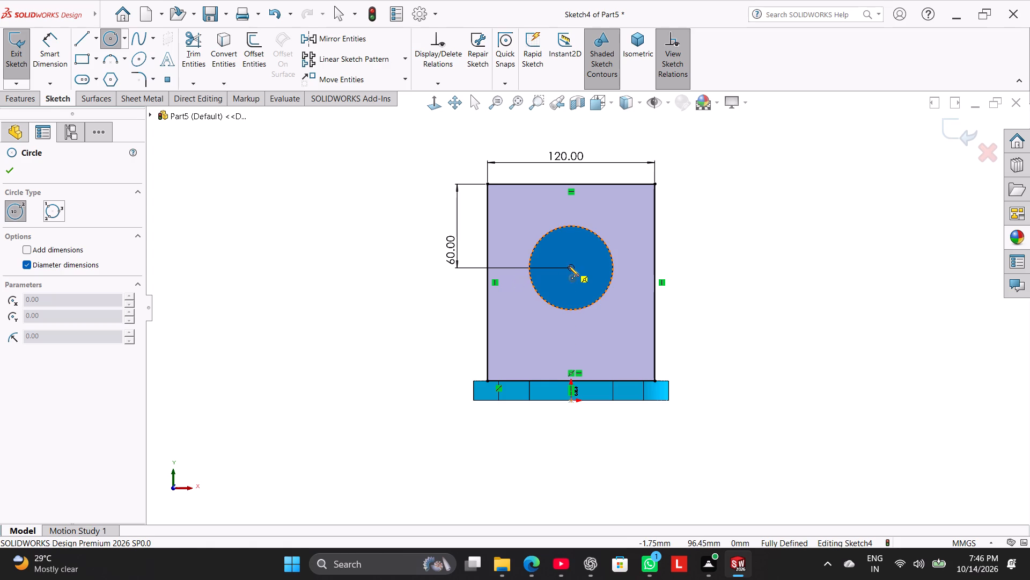
pyautogui.scroll(-5, 584, 266)
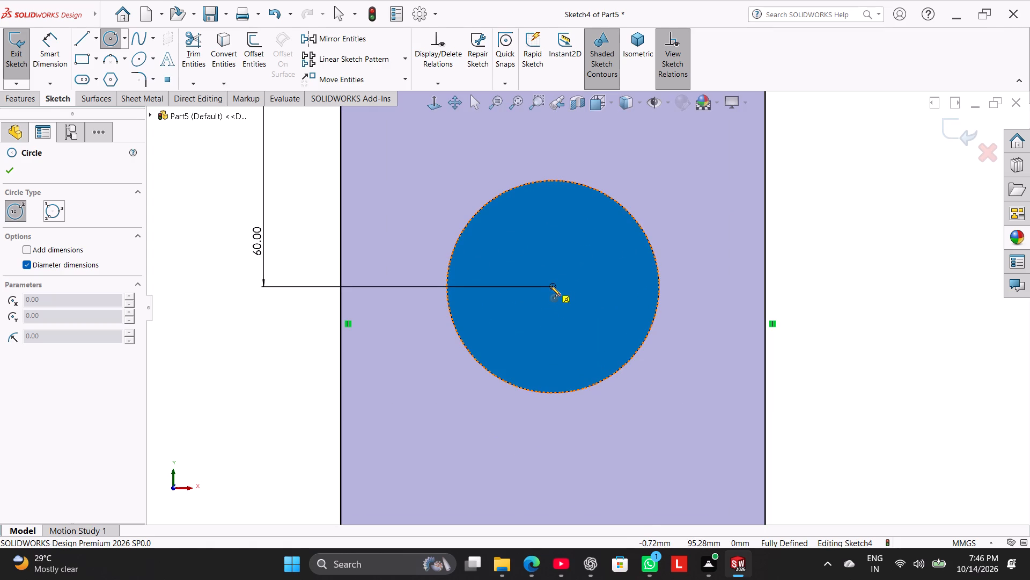
pyautogui.click(554, 286)
pyautogui.scroll(2, 553, 224)
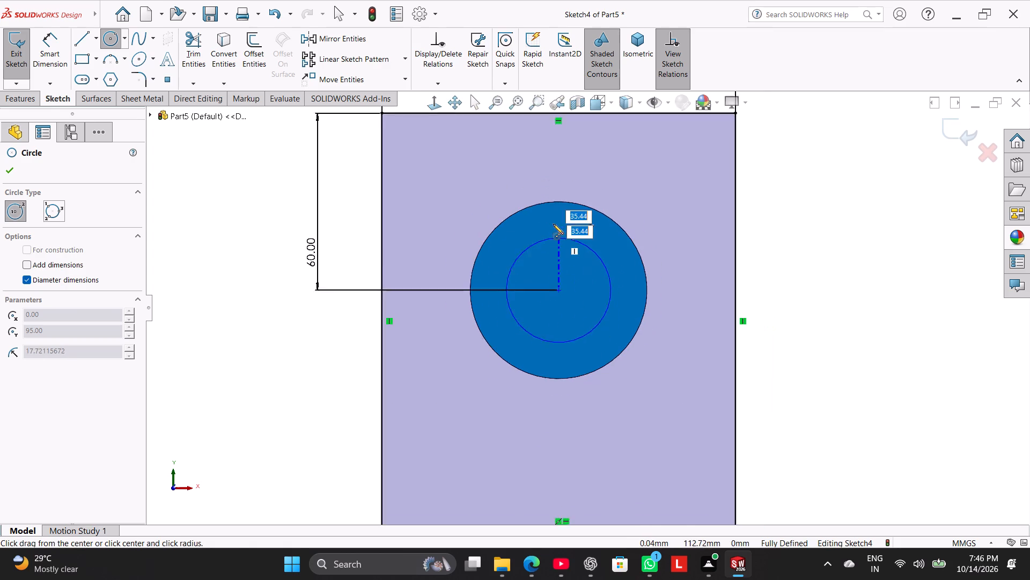
pyautogui.click(563, 147)
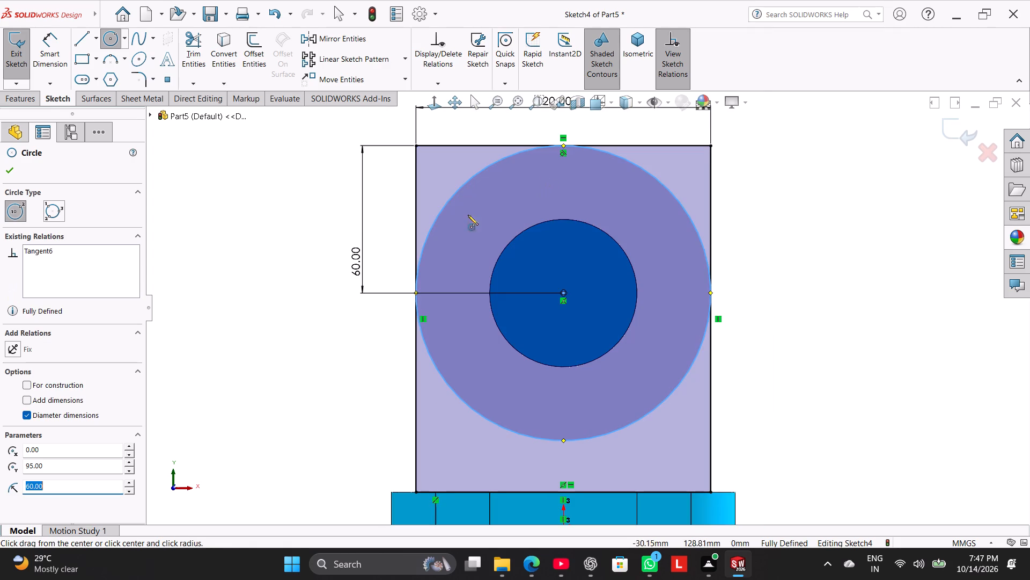
# Trim away the lower half of the 60 mm radius circle, leaving the upper arc inside the rectangle.
pyautogui.rightClick(287, 237)
pyautogui.click(306, 247)
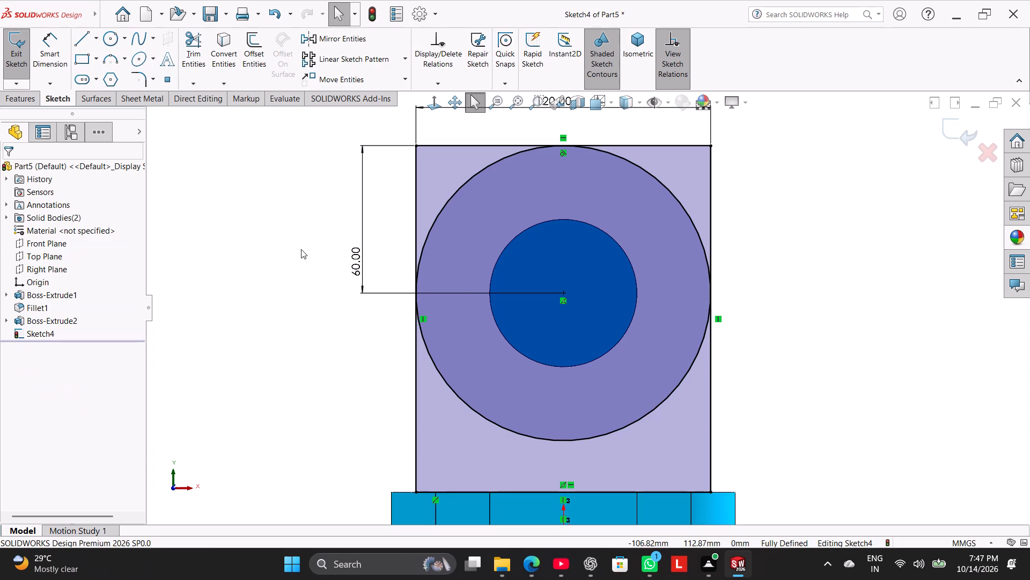
pyautogui.click(202, 58)
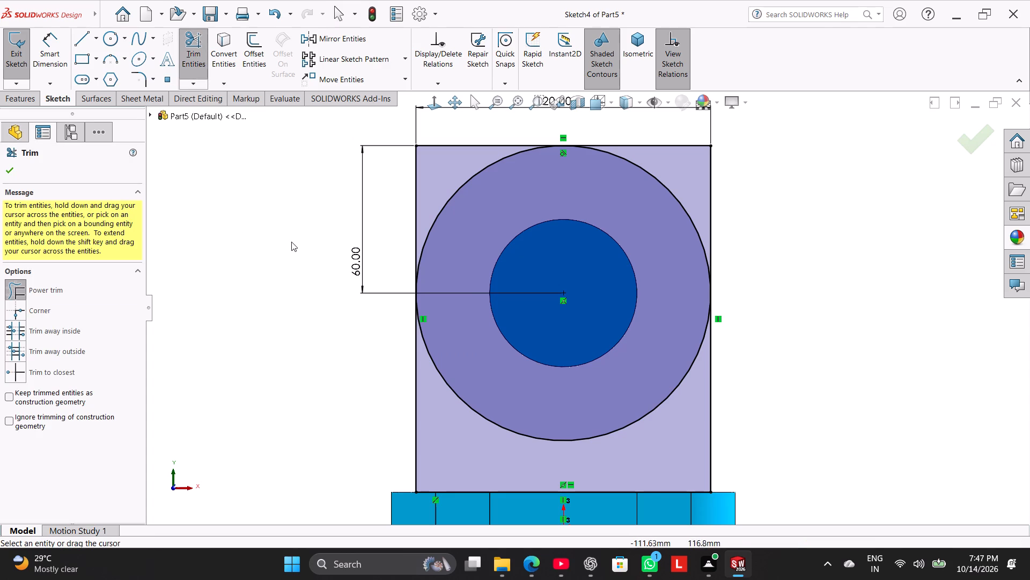
pyautogui.moveTo(481, 439); pyautogui.dragTo(479, 377)
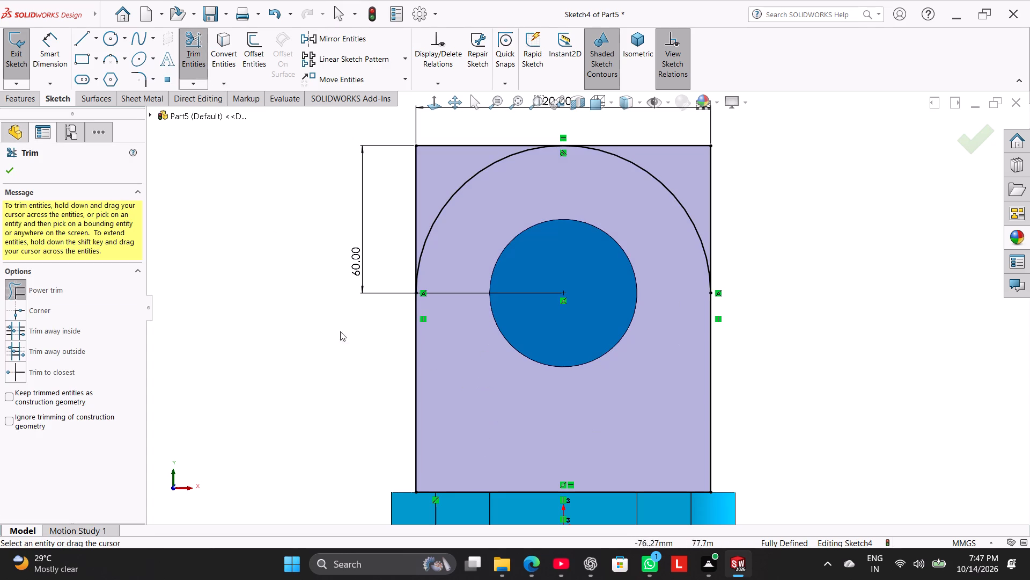
pyautogui.rightClick(253, 310)
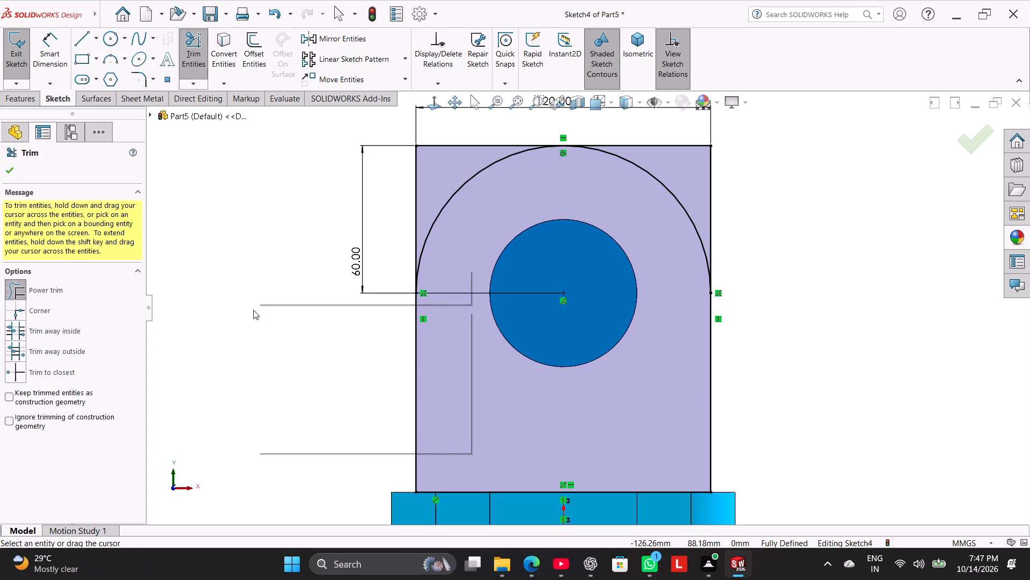
pyautogui.click(279, 343)
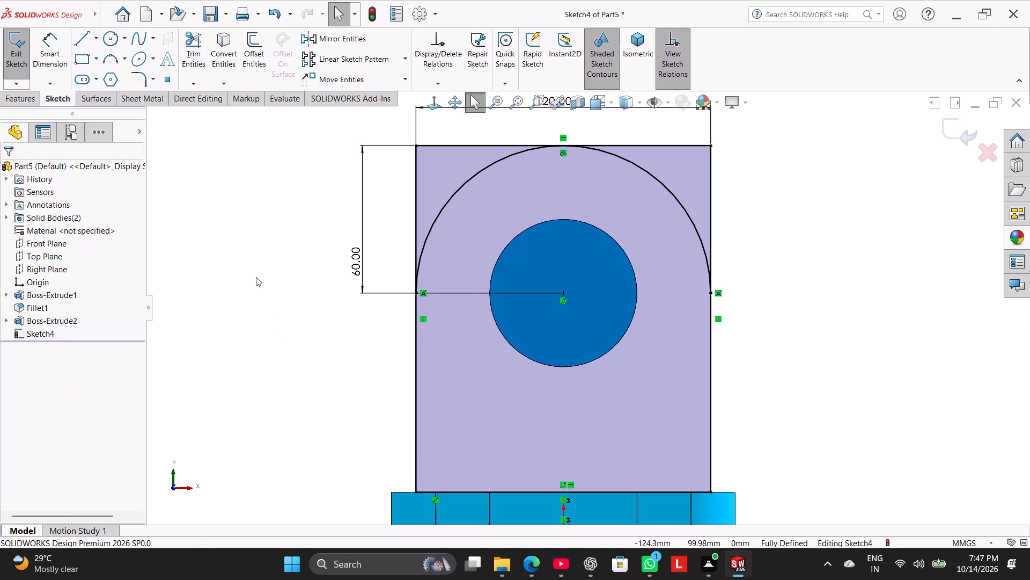
# Extrude the round-topped region of the upright sketch as a blind, merged boss with a depth of 42 mm.
pyautogui.click(27, 102)
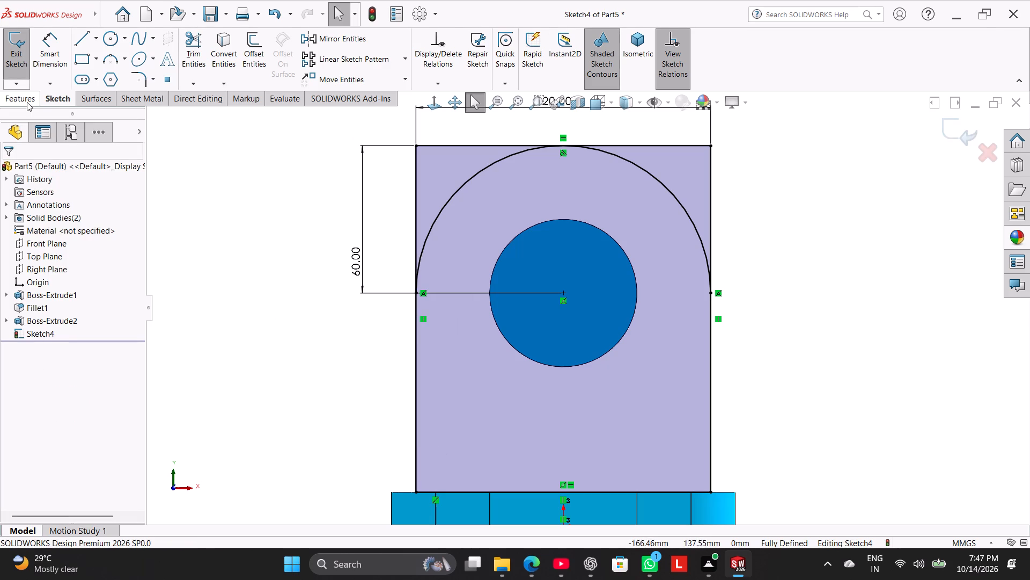
pyautogui.click(19, 56)
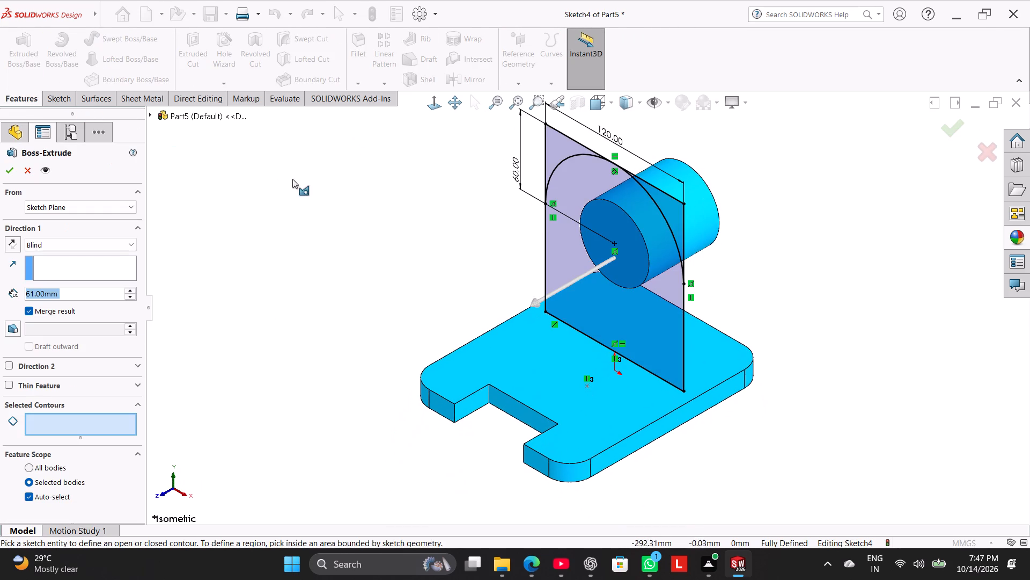
pyautogui.click(588, 182)
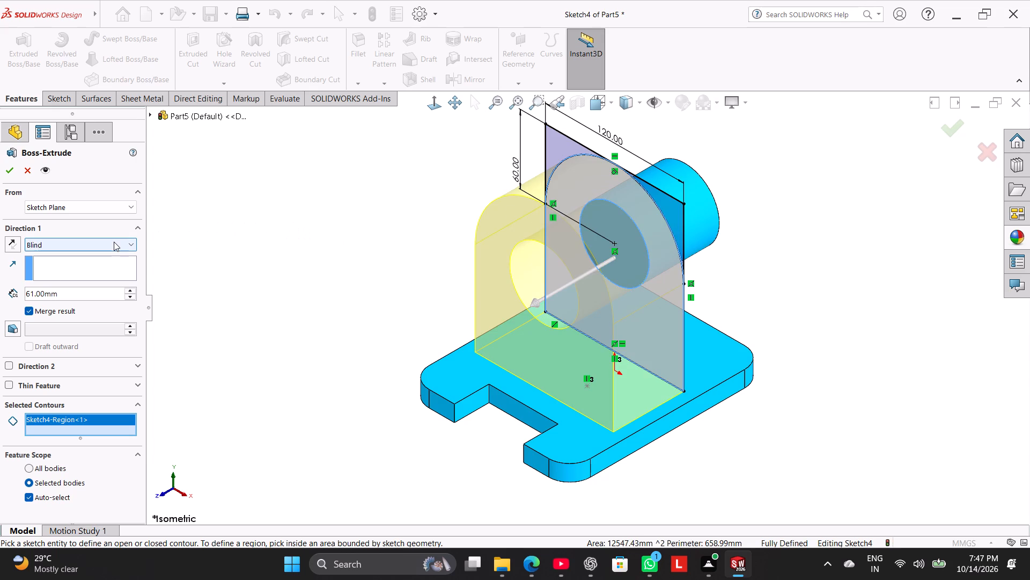
pyautogui.doubleClick(109, 289)
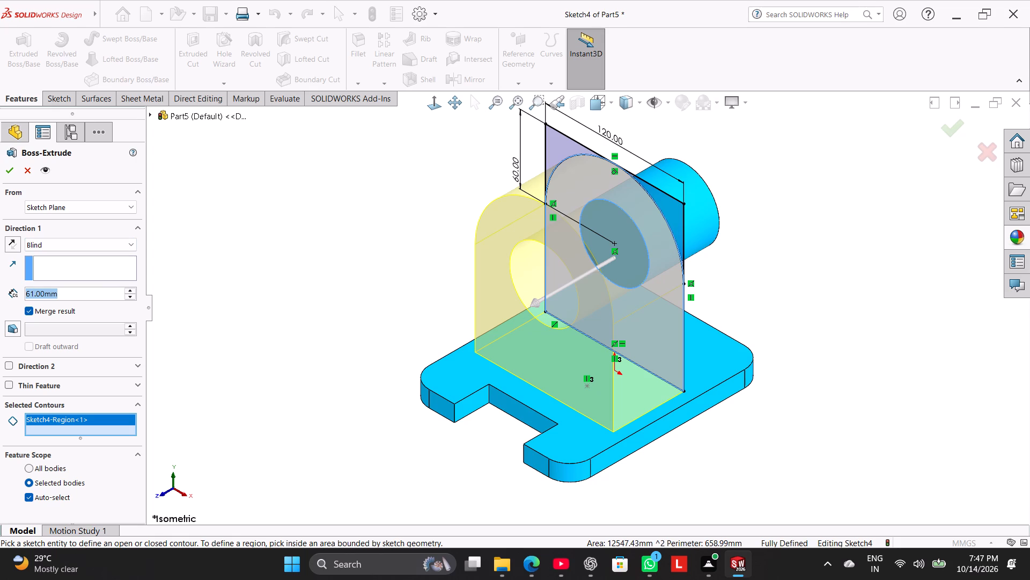
pyautogui.write('42')
pyautogui.press('Return')
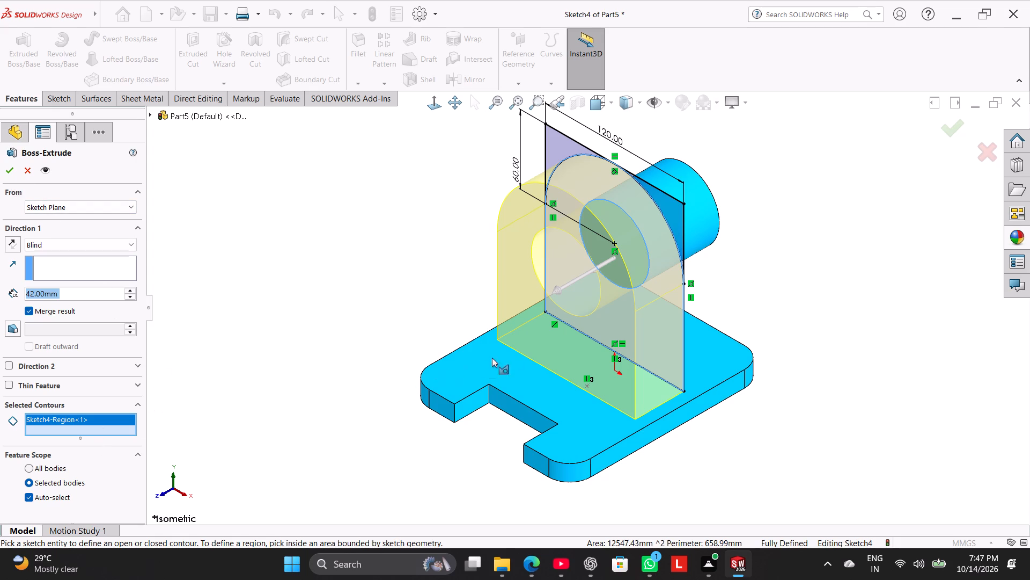
pyautogui.click(122, 431)
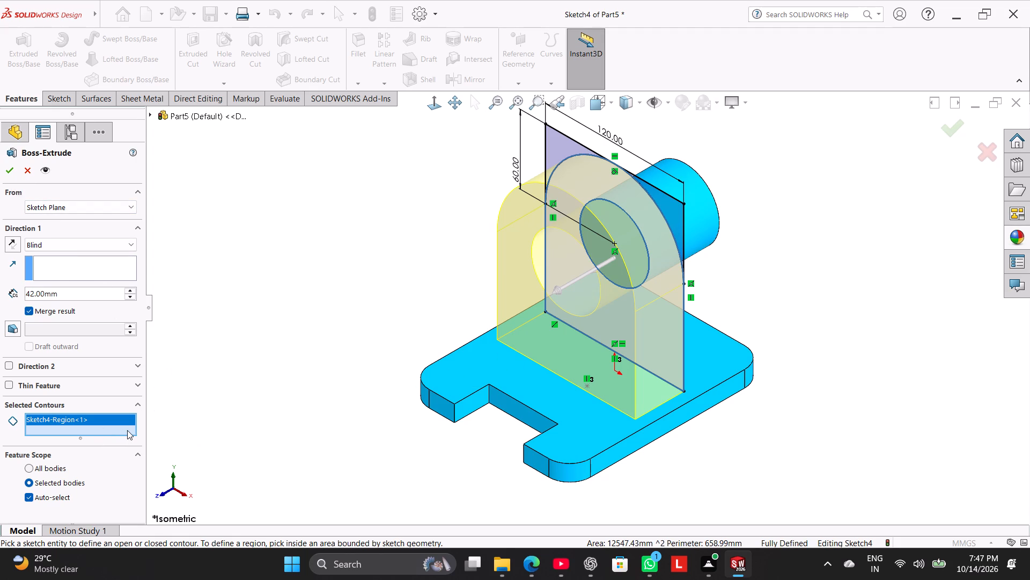
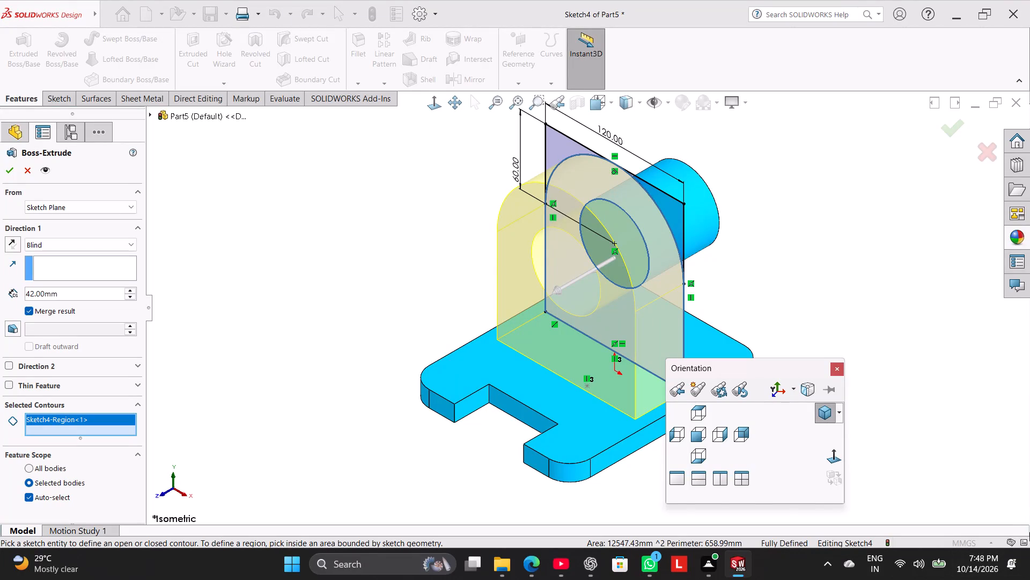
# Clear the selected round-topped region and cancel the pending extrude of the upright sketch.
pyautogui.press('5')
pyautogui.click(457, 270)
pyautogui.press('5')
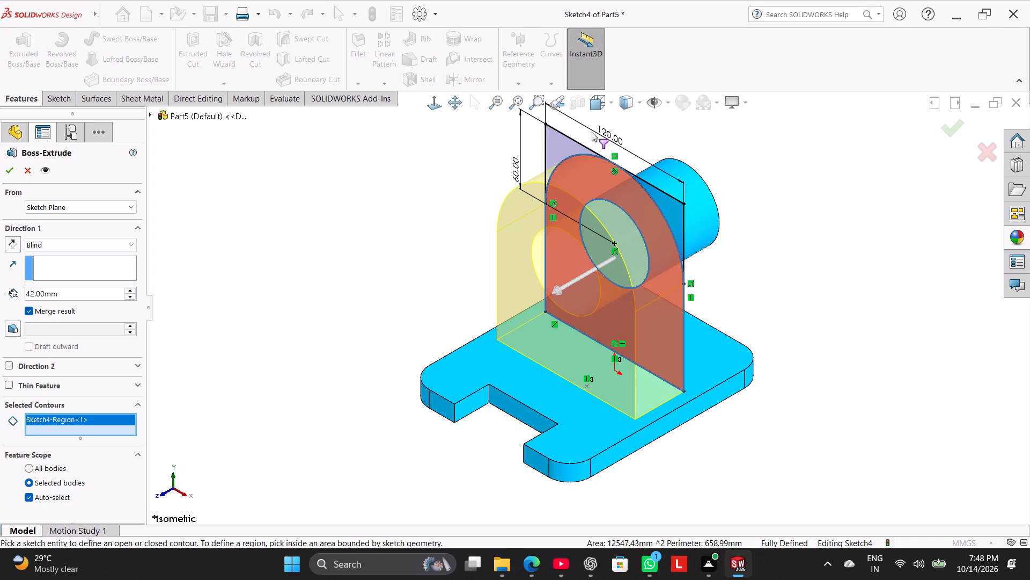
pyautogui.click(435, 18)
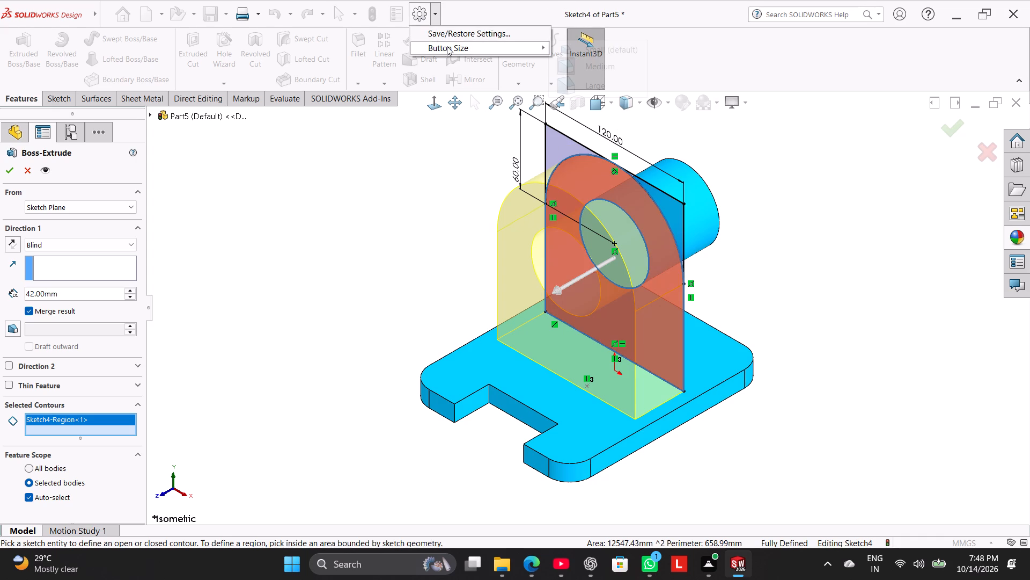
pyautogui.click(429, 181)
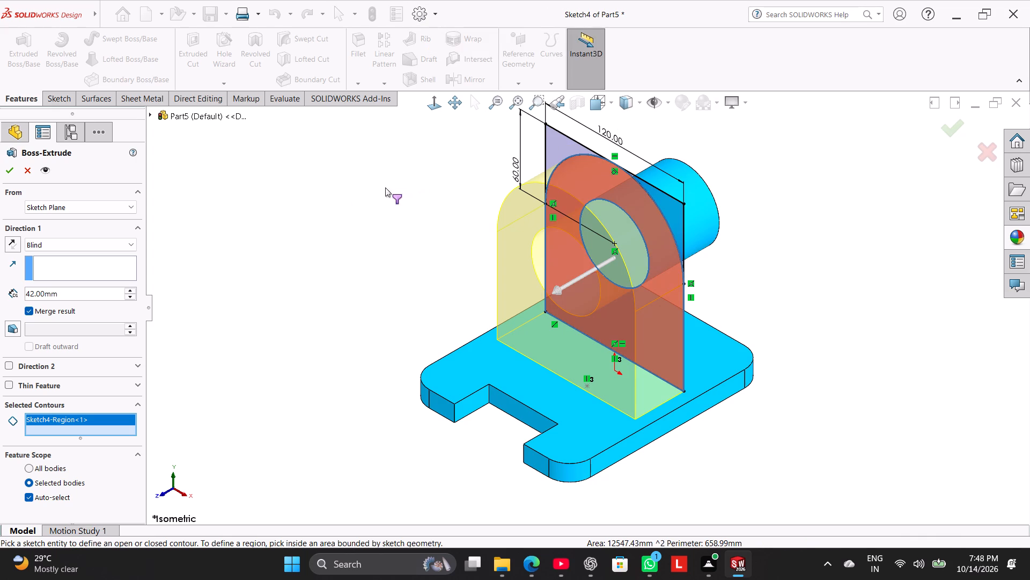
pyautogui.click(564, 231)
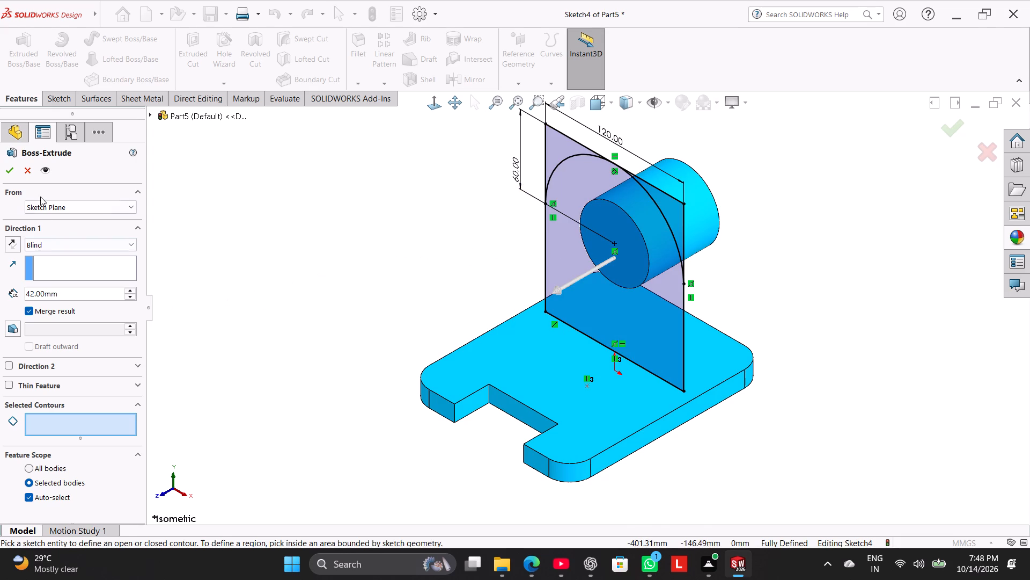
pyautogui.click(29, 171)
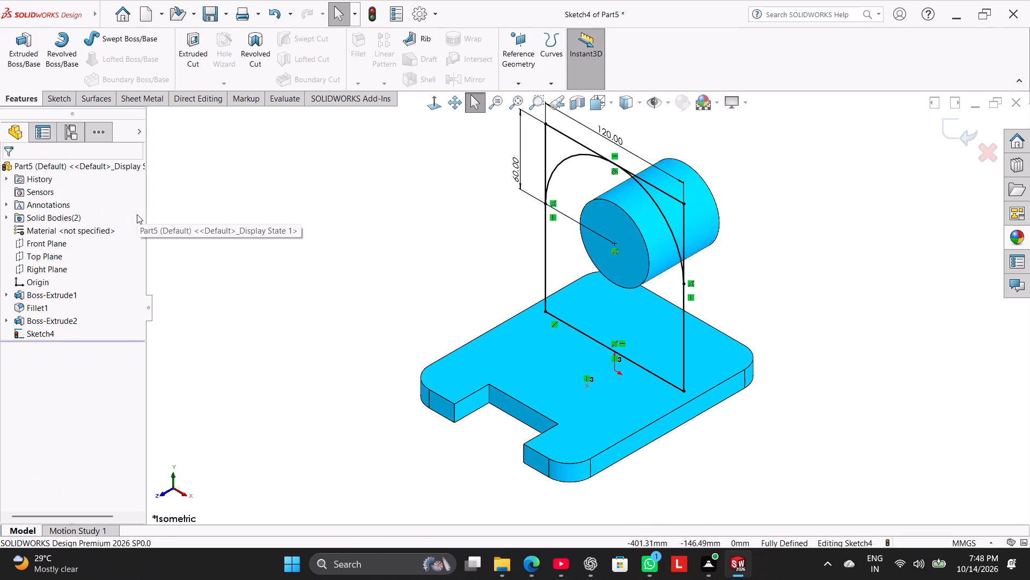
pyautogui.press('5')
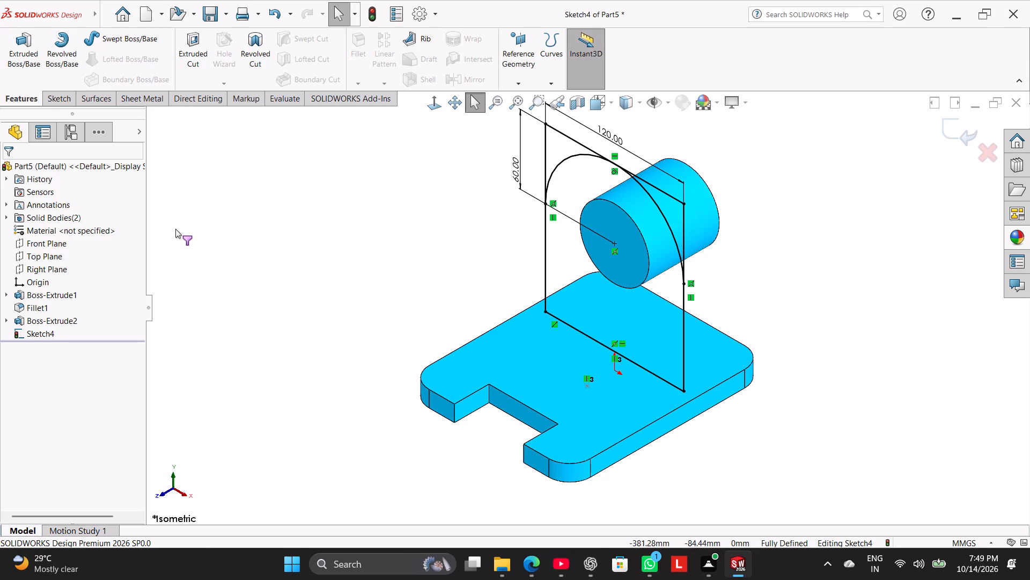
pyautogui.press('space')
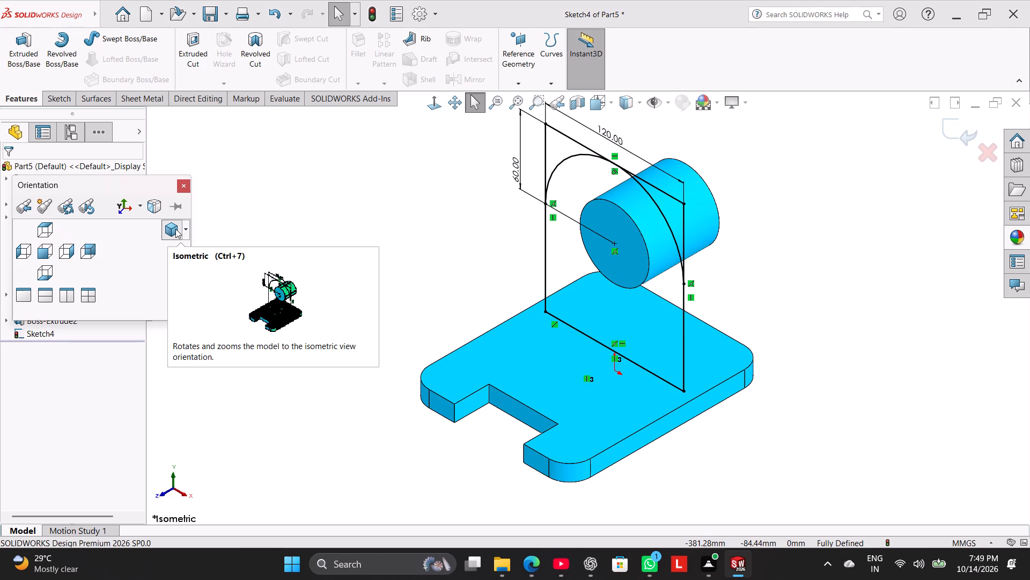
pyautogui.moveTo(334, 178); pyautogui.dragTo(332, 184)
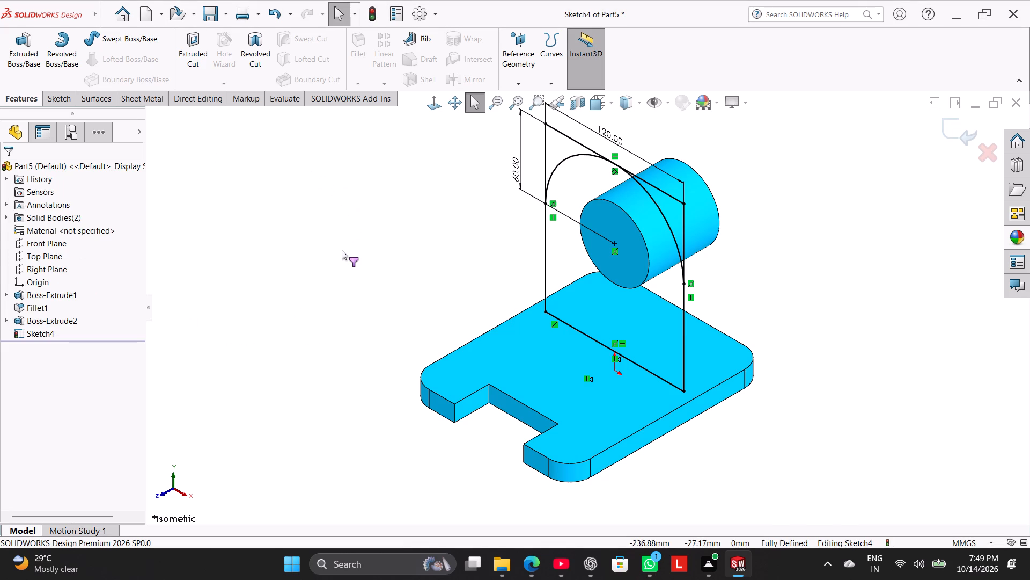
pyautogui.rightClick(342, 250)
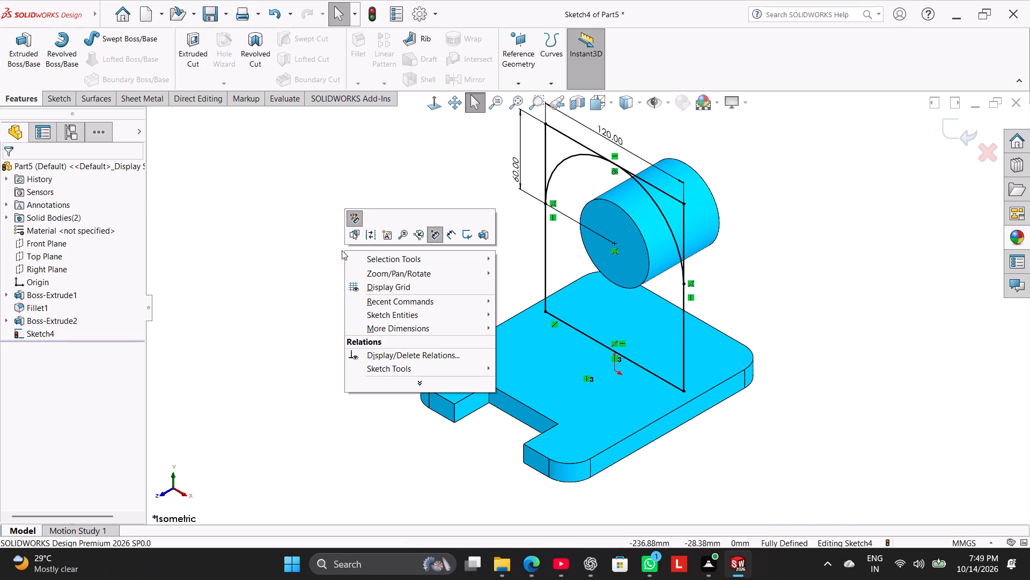
# Customize the interface by adding the Selection Filters command alongside the Features commands.
pyautogui.click(436, 23)
pyautogui.click(437, 43)
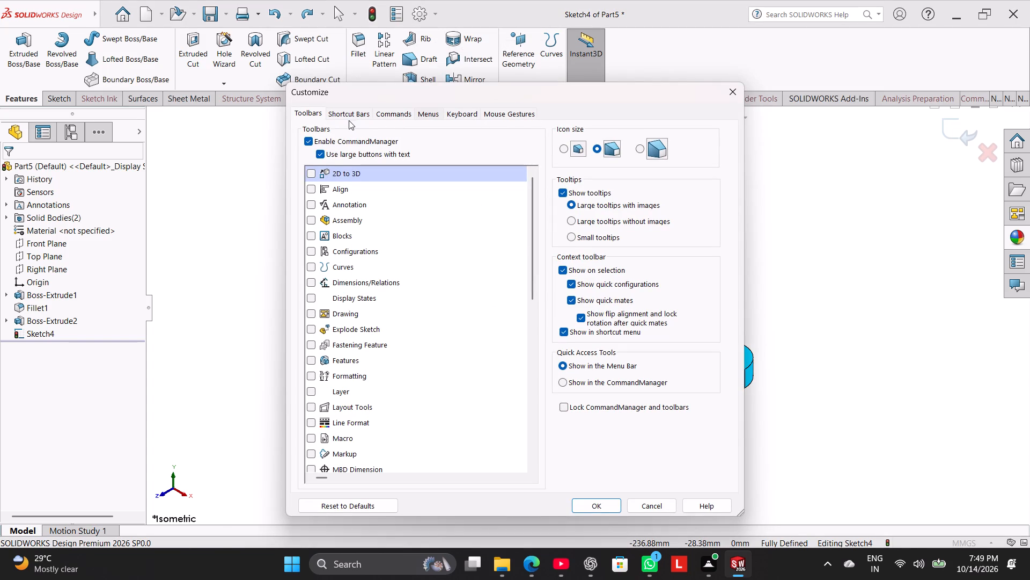
pyautogui.click(348, 118)
pyautogui.click(353, 110)
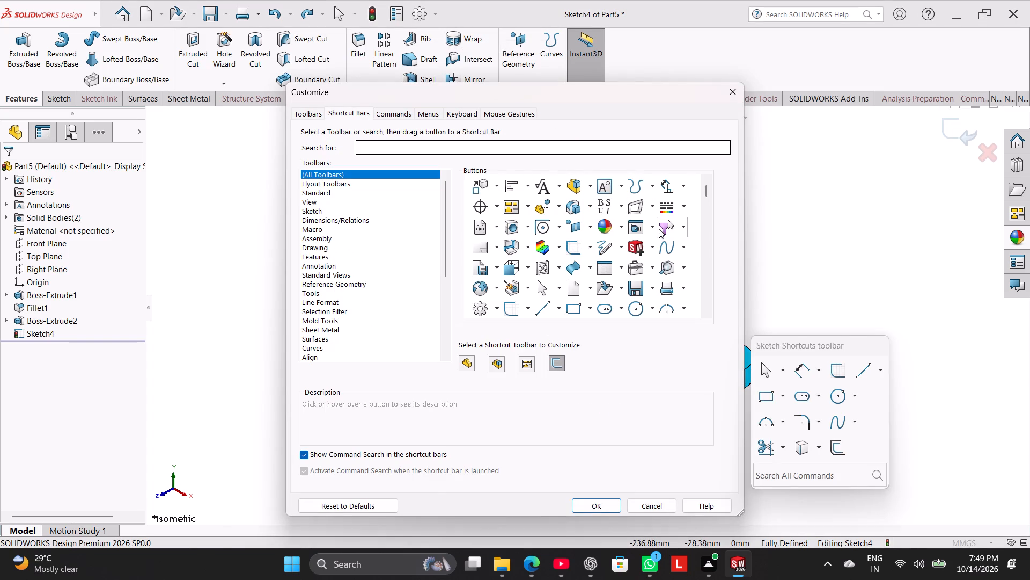
pyautogui.moveTo(659, 229); pyautogui.dragTo(654, 48)
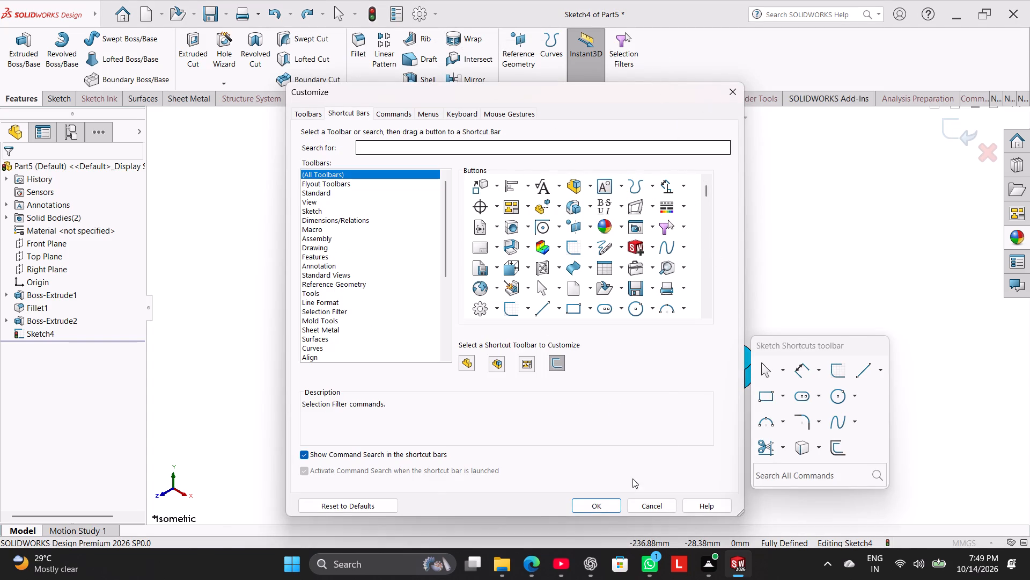
pyautogui.click(601, 511)
# Turn off the active selection filter using the added Selection Filters command.
pyautogui.rightClick(628, 44)
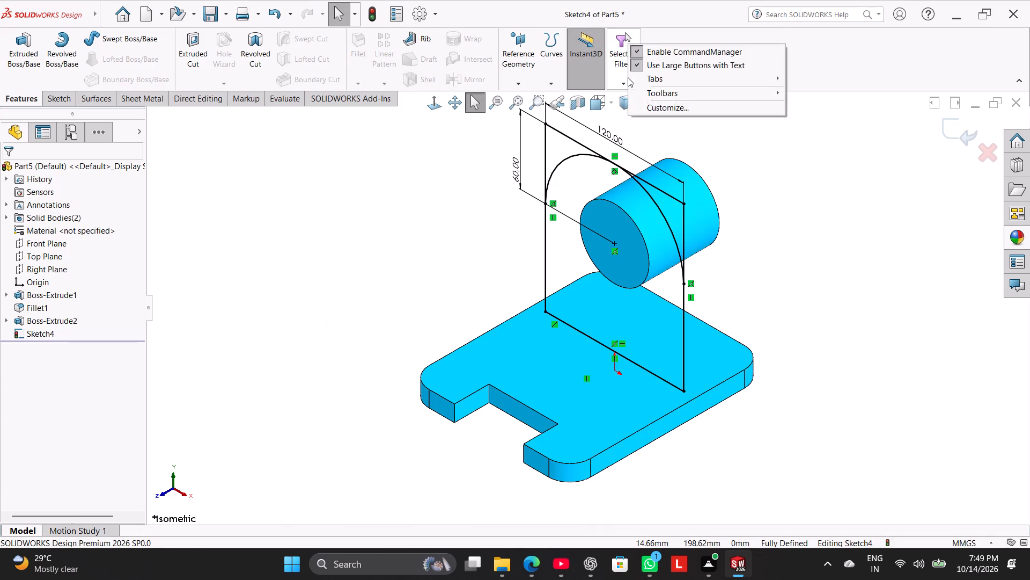
pyautogui.click(743, 148)
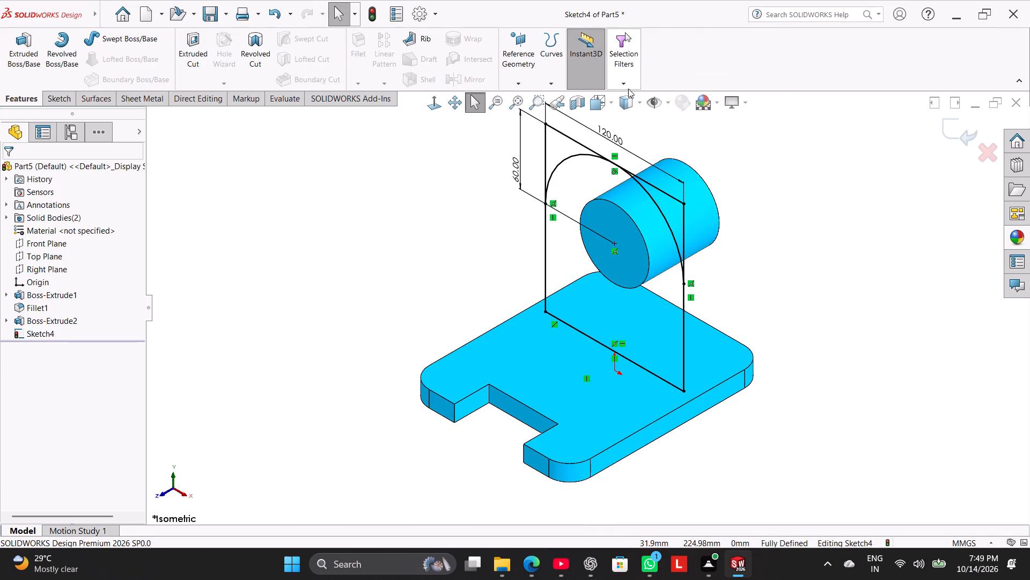
pyautogui.click(628, 89)
pyautogui.click(640, 107)
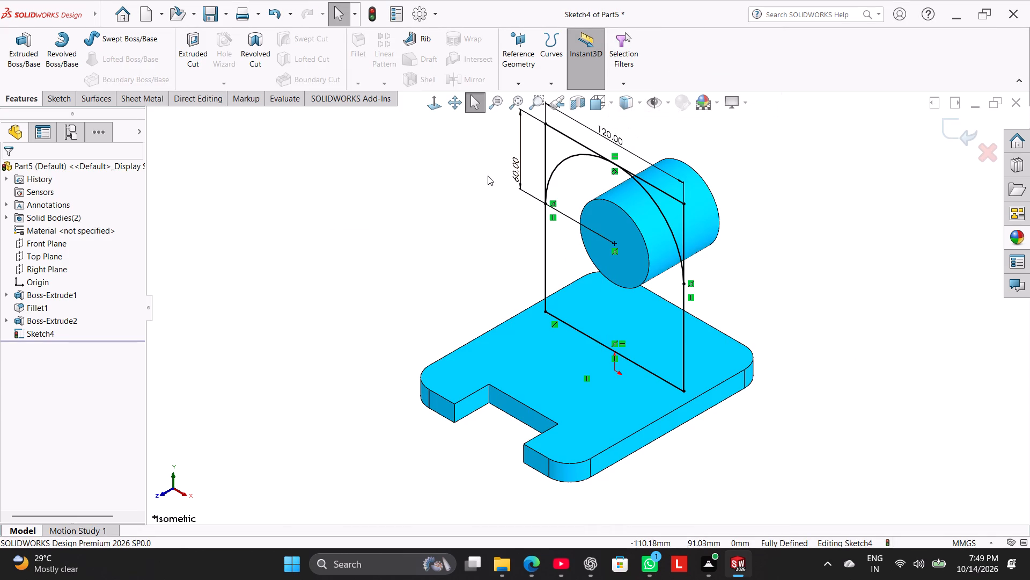
# Customize the interface again, removing the Selection Filters command from the Features commands.
pyautogui.click(435, 17)
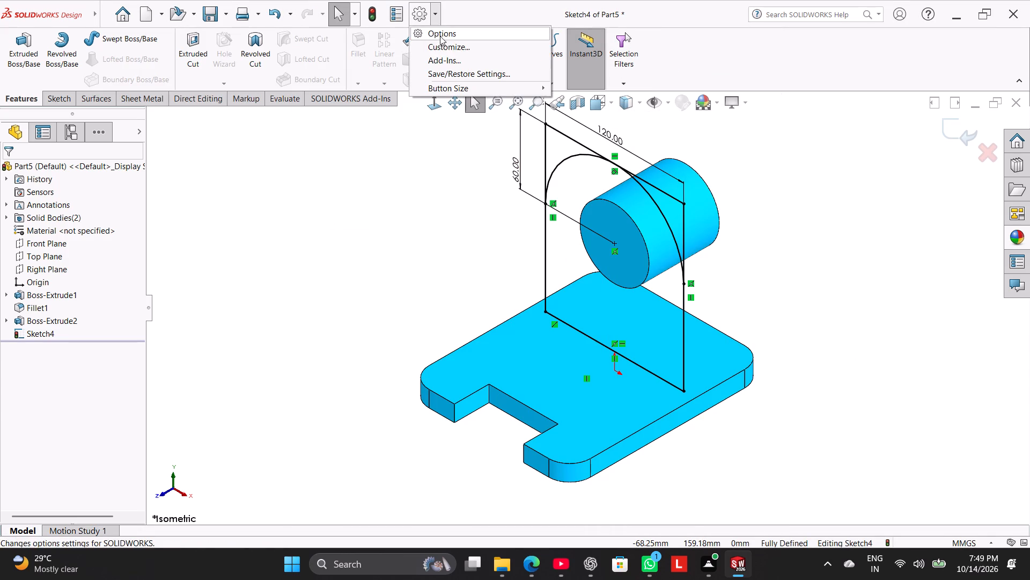
pyautogui.click(446, 45)
pyautogui.moveTo(619, 41); pyautogui.dragTo(725, 241)
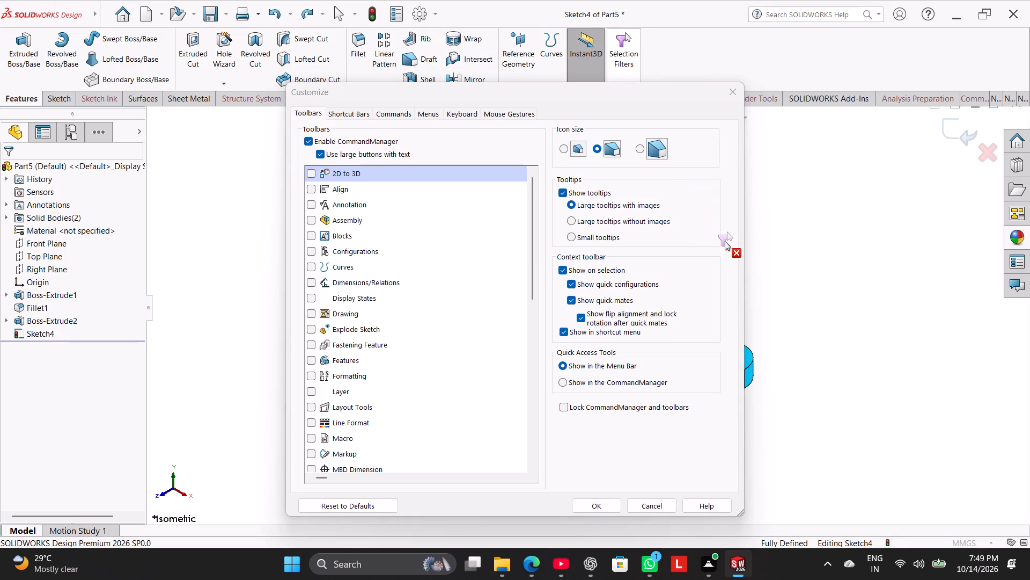
pyautogui.moveTo(725, 241); pyautogui.dragTo(767, 258)
pyautogui.click(608, 504)
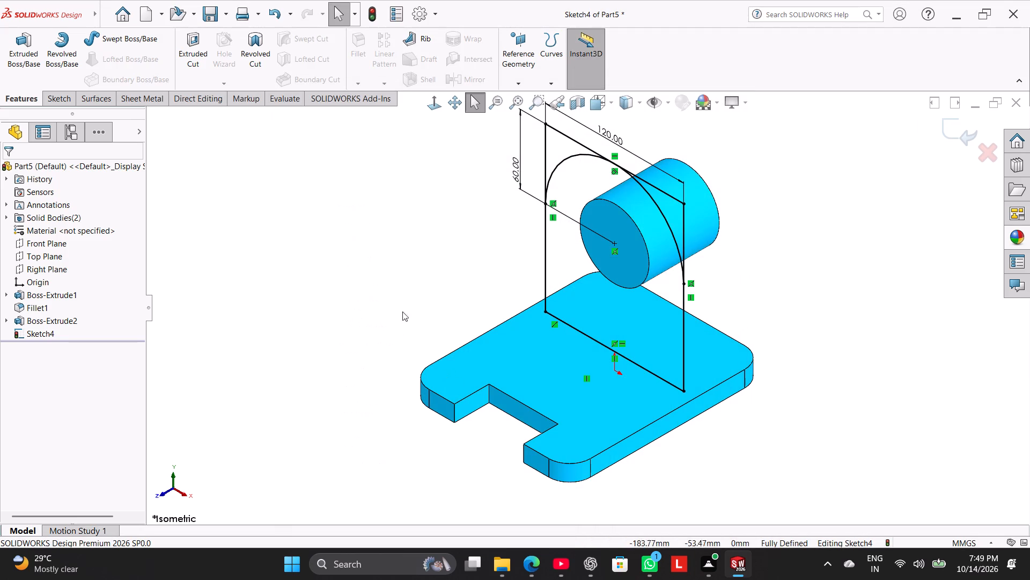
# Extrude the round-topped region and the circular region inside it from the upright sketch as a blind, merged boss 42 mm deep.
pyautogui.click(13, 59)
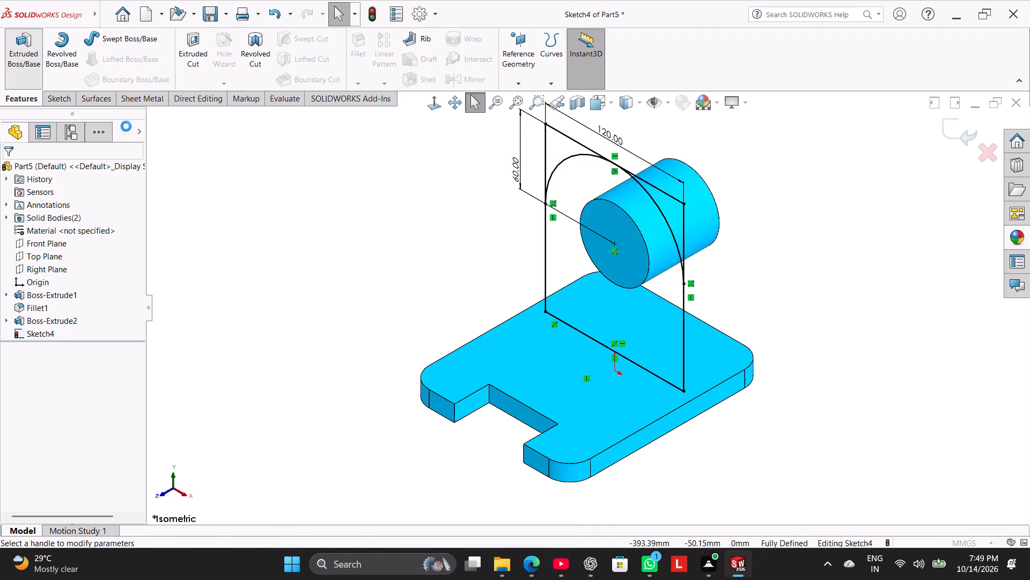
pyautogui.click(577, 168)
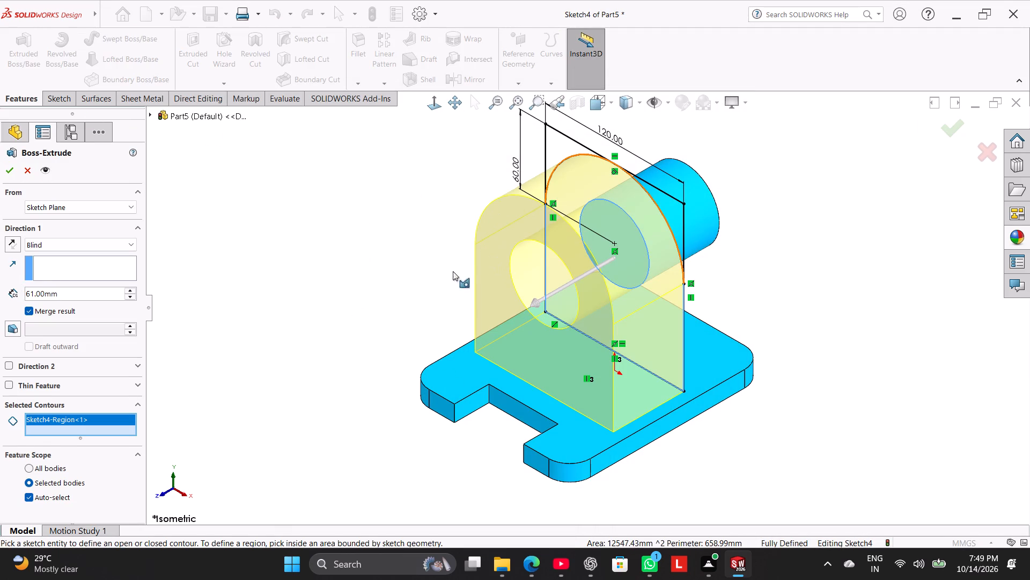
pyautogui.click(604, 205)
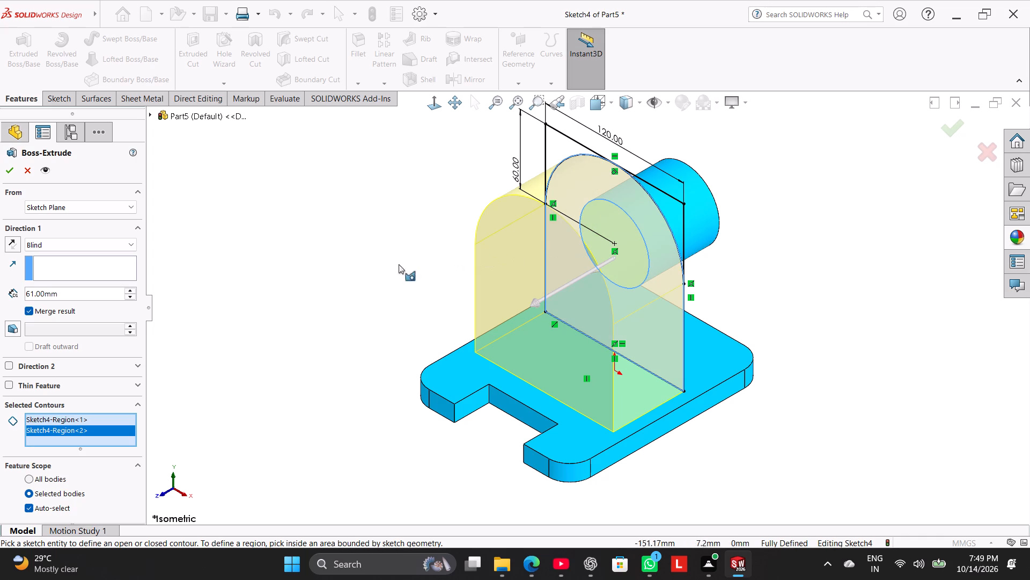
pyautogui.doubleClick(70, 292)
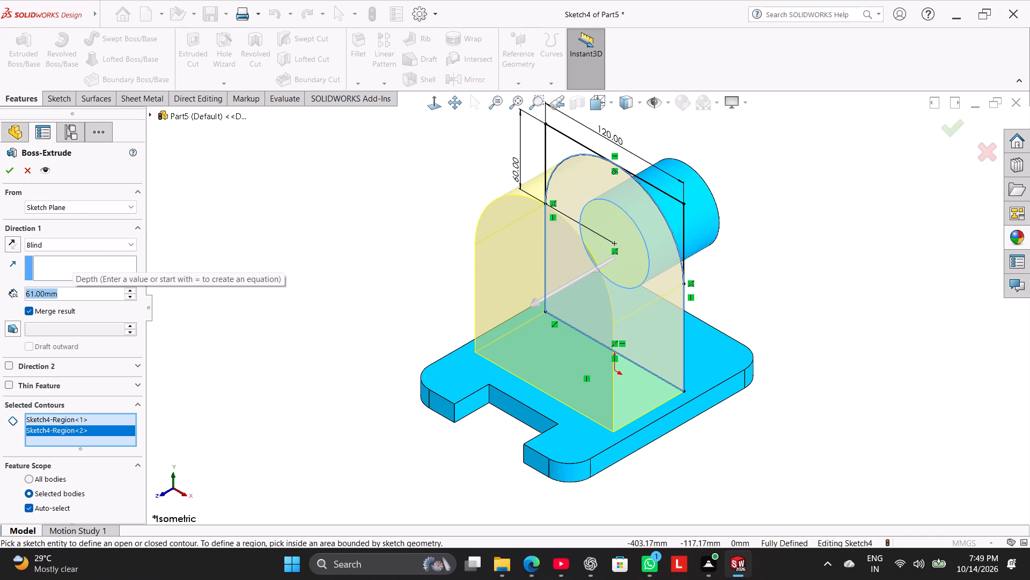
pyautogui.write('42')
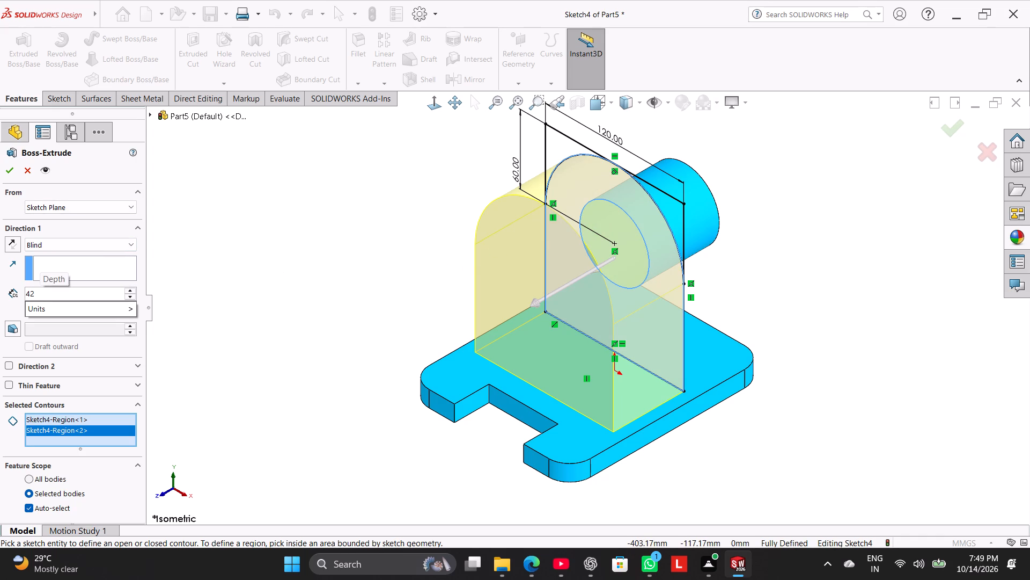
pyautogui.press('Return')
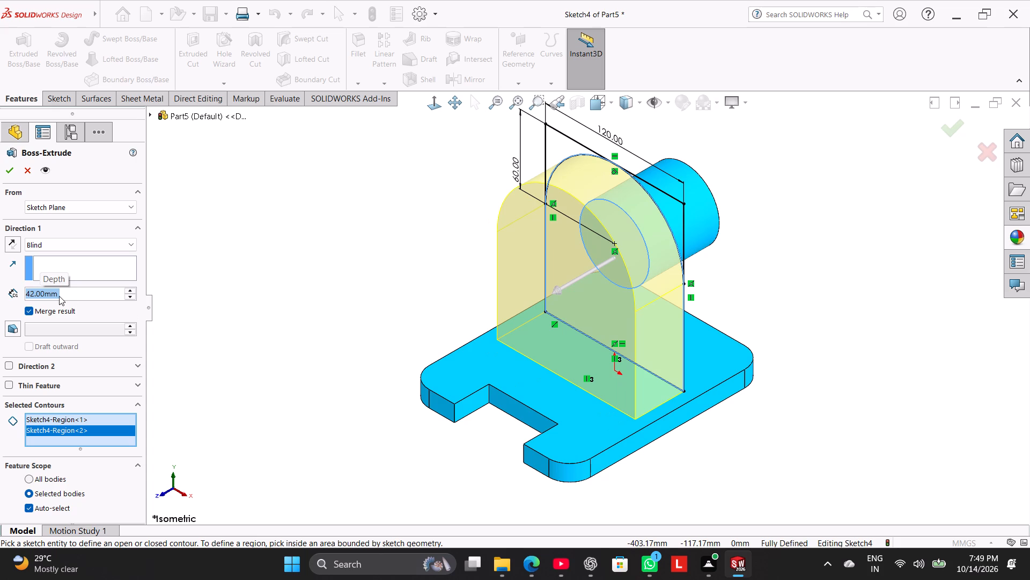
pyautogui.click(10, 170)
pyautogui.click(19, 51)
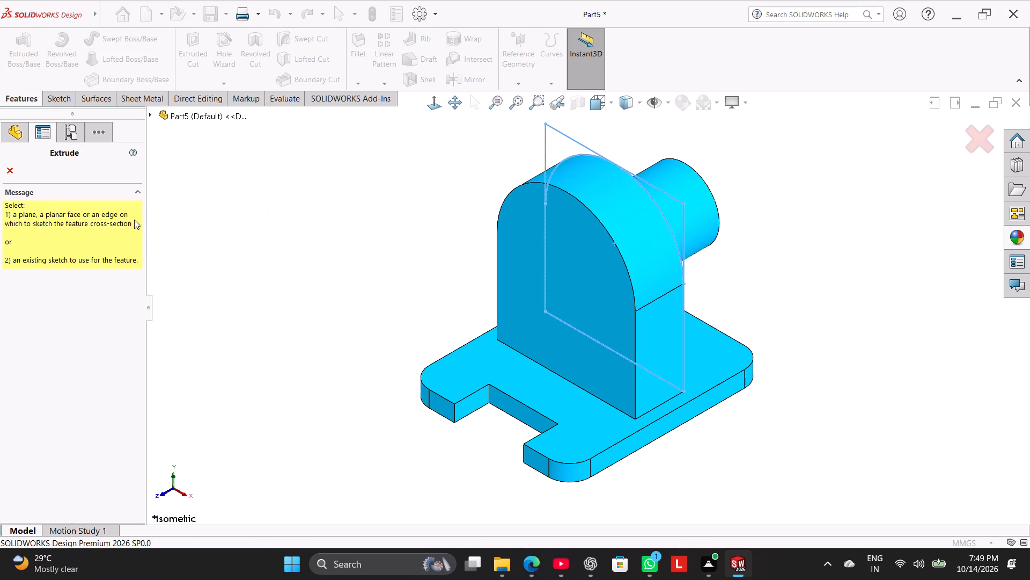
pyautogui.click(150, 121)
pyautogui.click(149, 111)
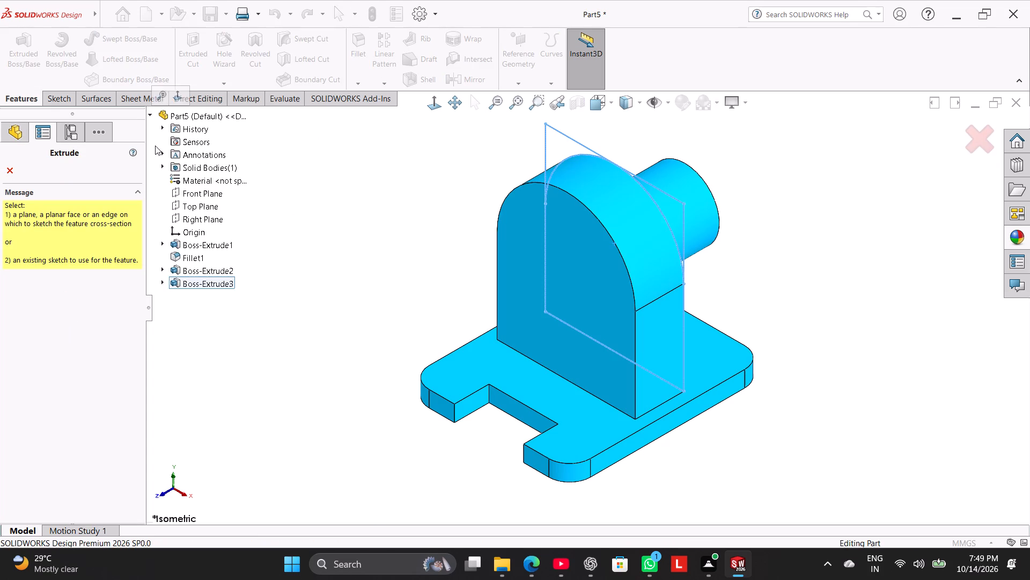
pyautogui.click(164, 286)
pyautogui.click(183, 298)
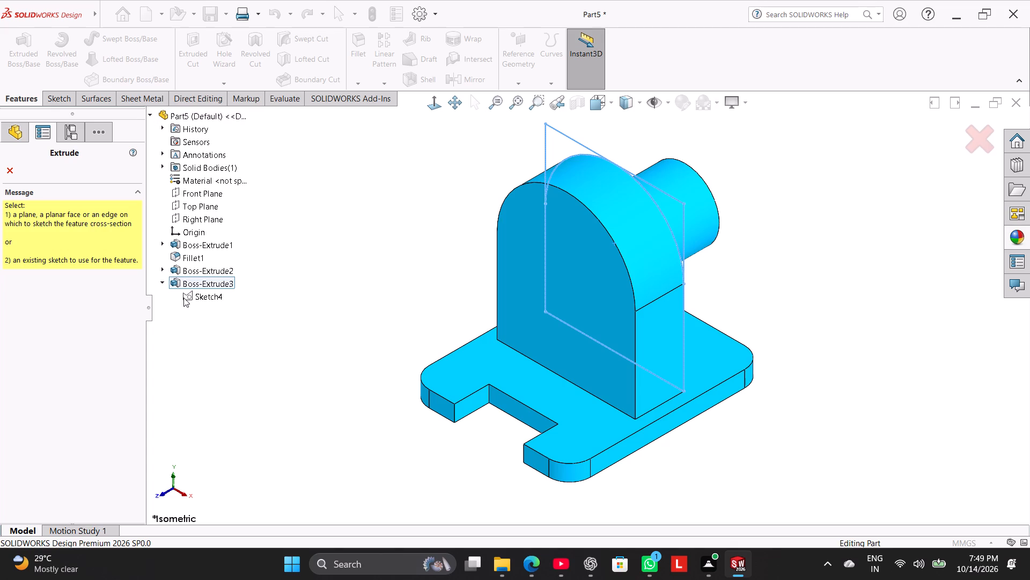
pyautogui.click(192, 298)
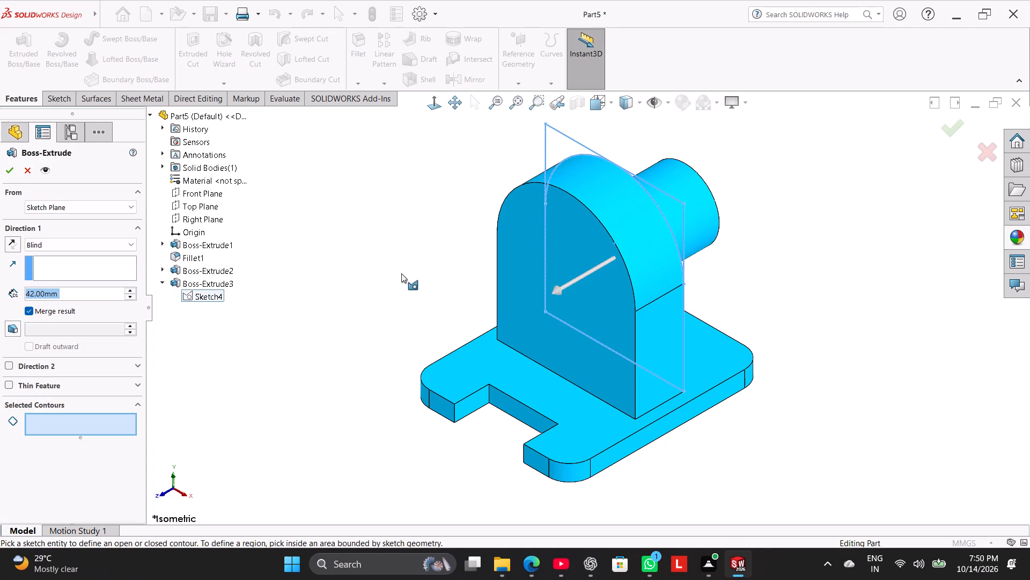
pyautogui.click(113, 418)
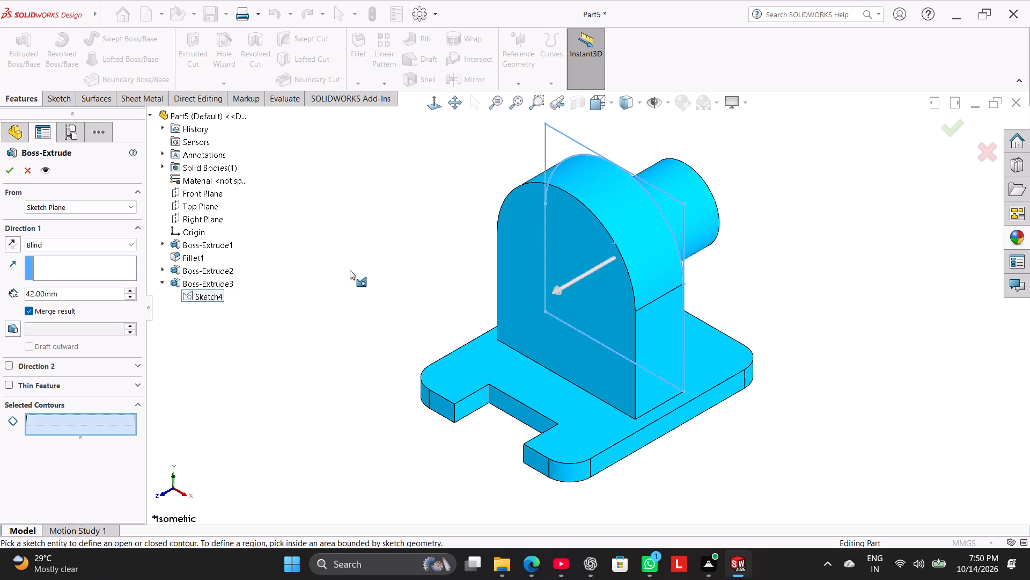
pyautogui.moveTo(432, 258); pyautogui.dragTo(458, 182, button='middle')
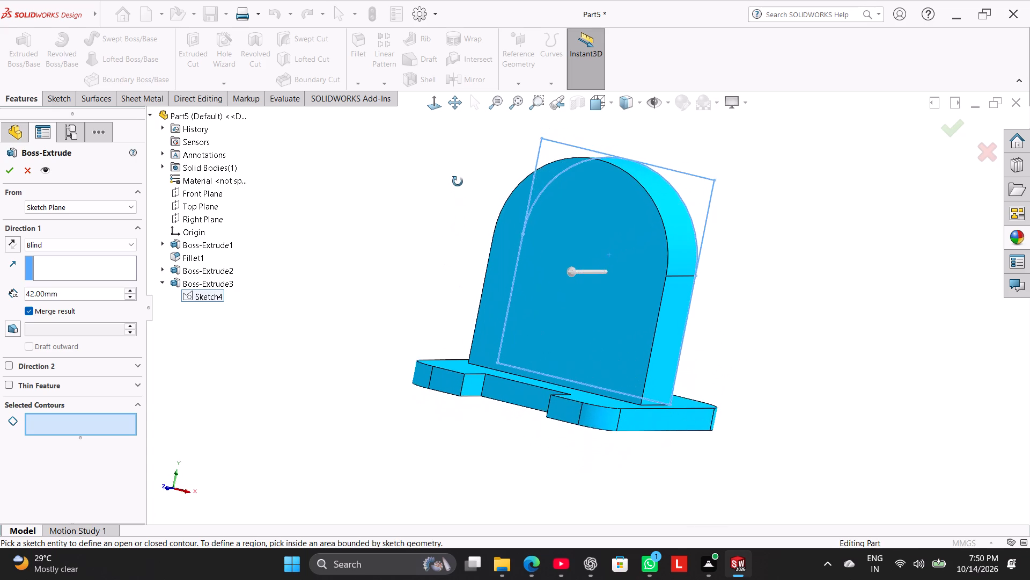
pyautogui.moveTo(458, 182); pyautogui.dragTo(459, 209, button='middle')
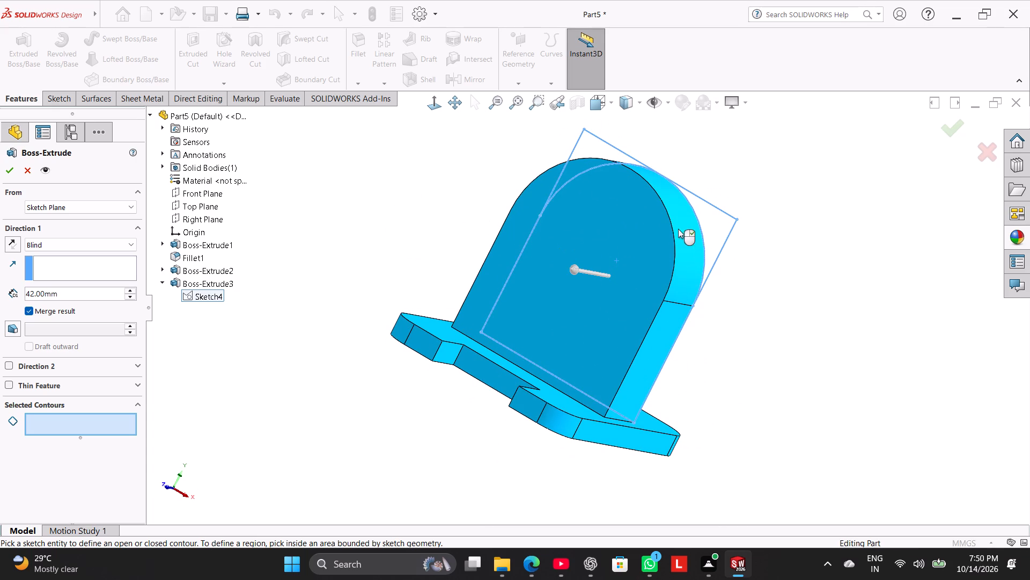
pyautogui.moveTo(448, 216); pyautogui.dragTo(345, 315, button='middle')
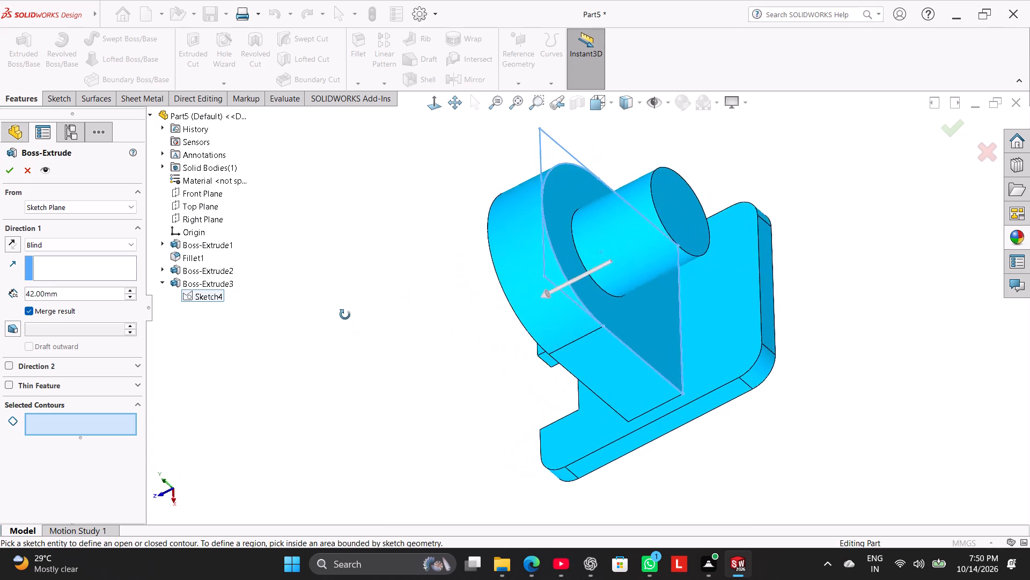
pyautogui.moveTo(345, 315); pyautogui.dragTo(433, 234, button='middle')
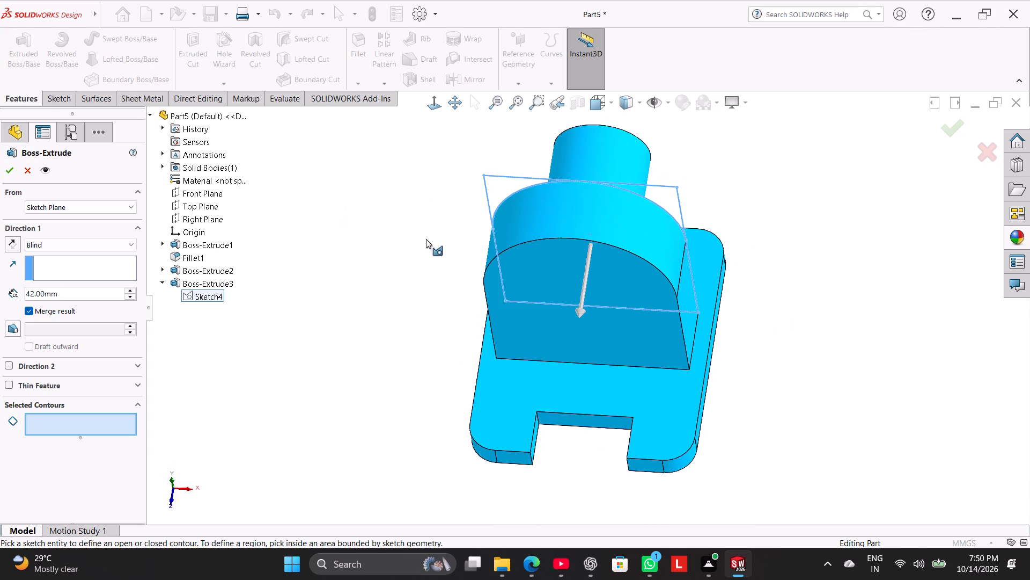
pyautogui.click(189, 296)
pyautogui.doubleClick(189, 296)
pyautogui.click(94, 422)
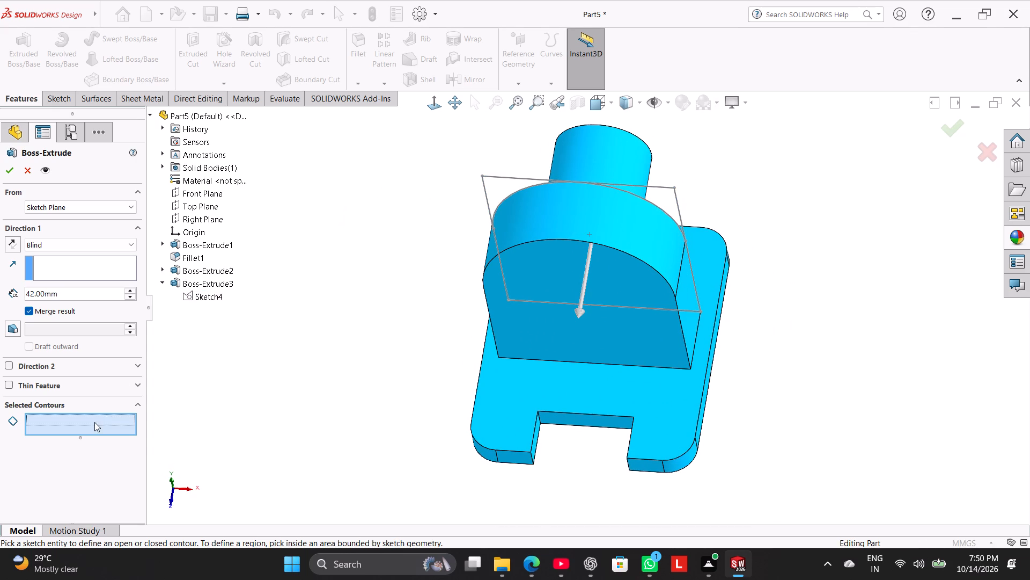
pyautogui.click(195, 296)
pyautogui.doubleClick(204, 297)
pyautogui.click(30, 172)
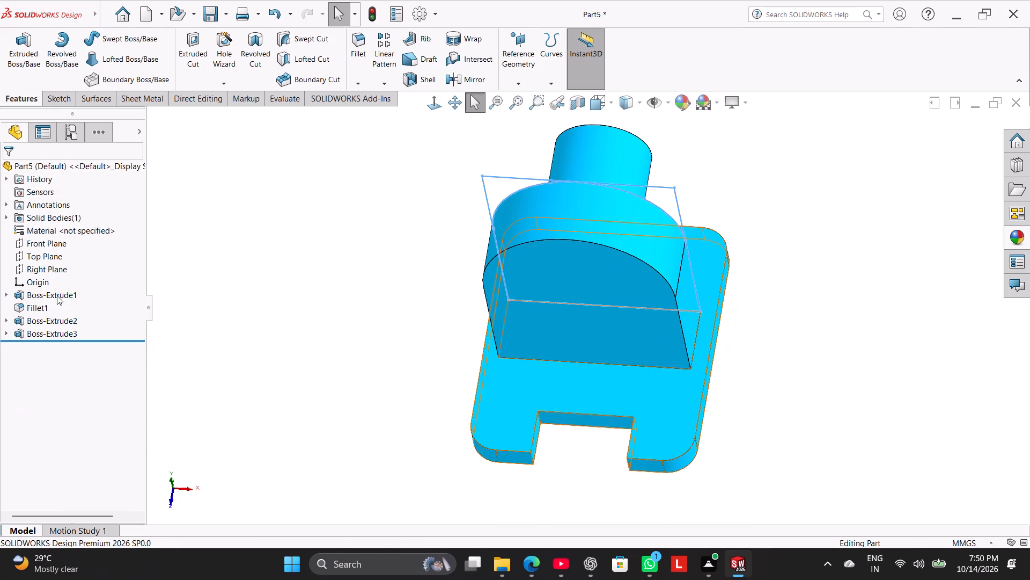
# Extrude the upright sketch's full rectangular contour as a blind, merged boss 32 mm deep, starting from the upright's flat face opposite the cylinder.
pyautogui.click(4, 336)
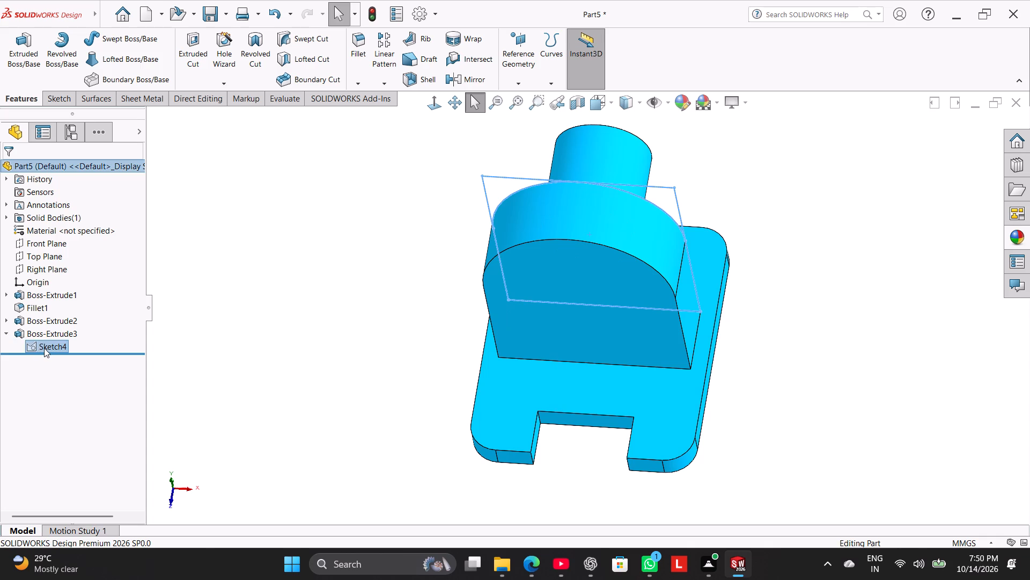
pyautogui.click(44, 348)
pyautogui.click(18, 46)
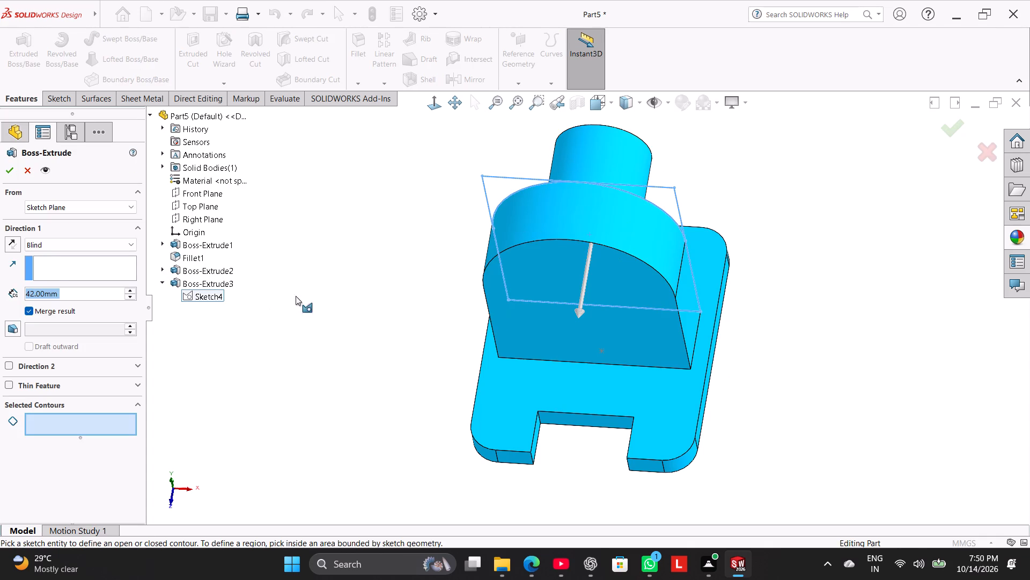
pyautogui.moveTo(315, 316); pyautogui.dragTo(350, 236, button='middle')
pyautogui.moveTo(332, 278); pyautogui.dragTo(433, 198, button='right')
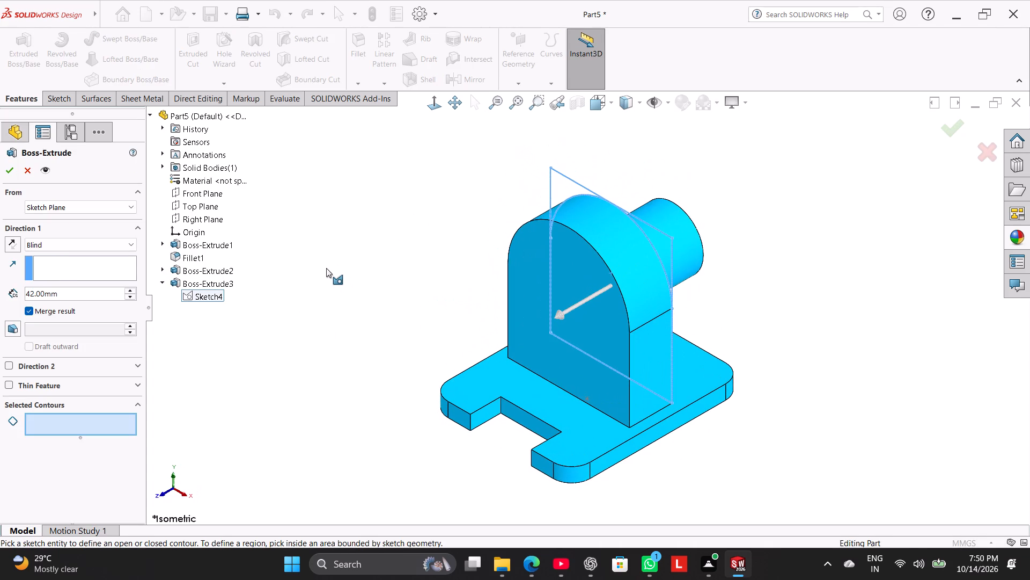
pyautogui.scroll(-1, 584, 277)
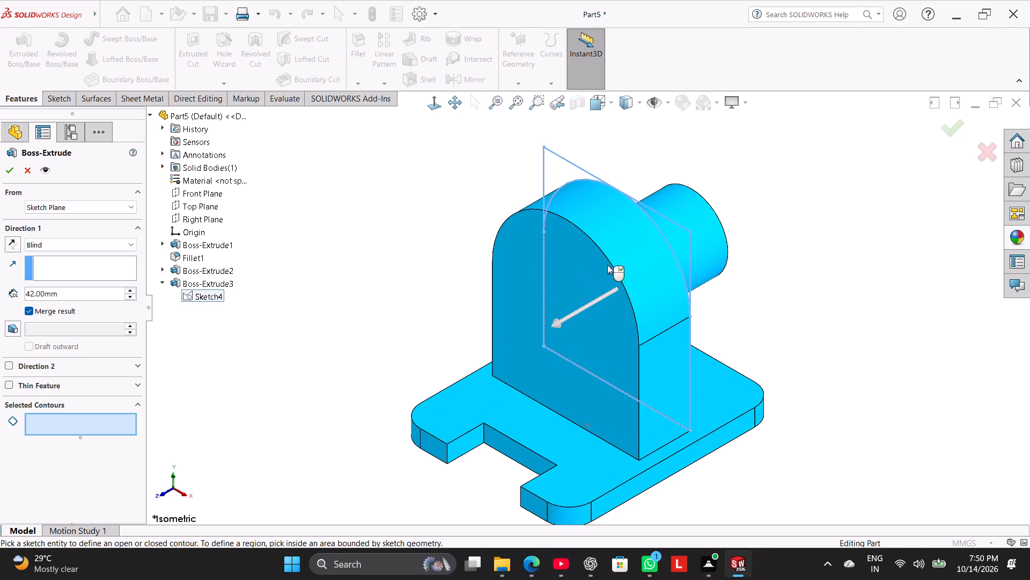
pyautogui.moveTo(563, 289); pyautogui.dragTo(587, 257, button='middle')
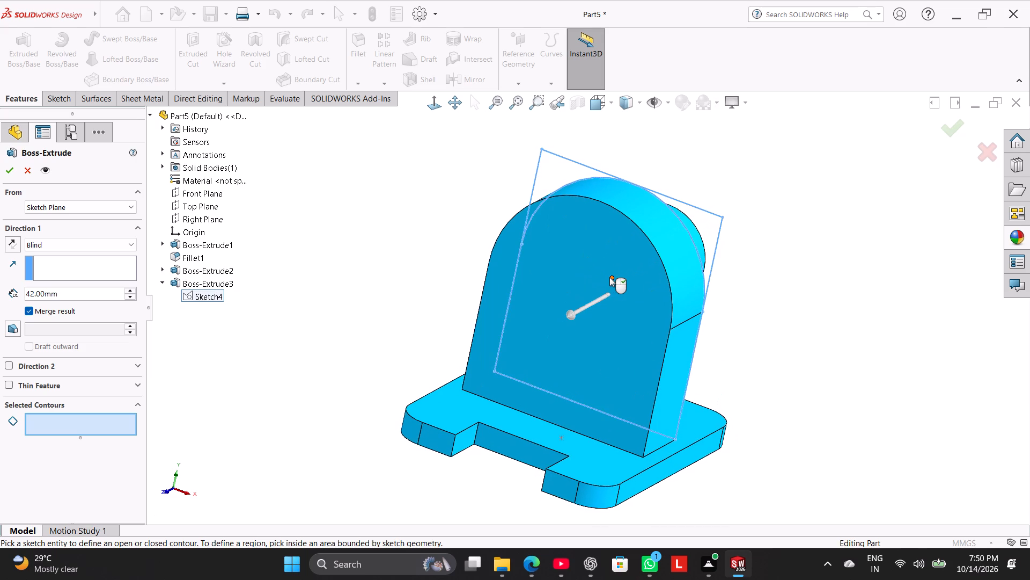
pyautogui.click(609, 277)
pyautogui.click(496, 351)
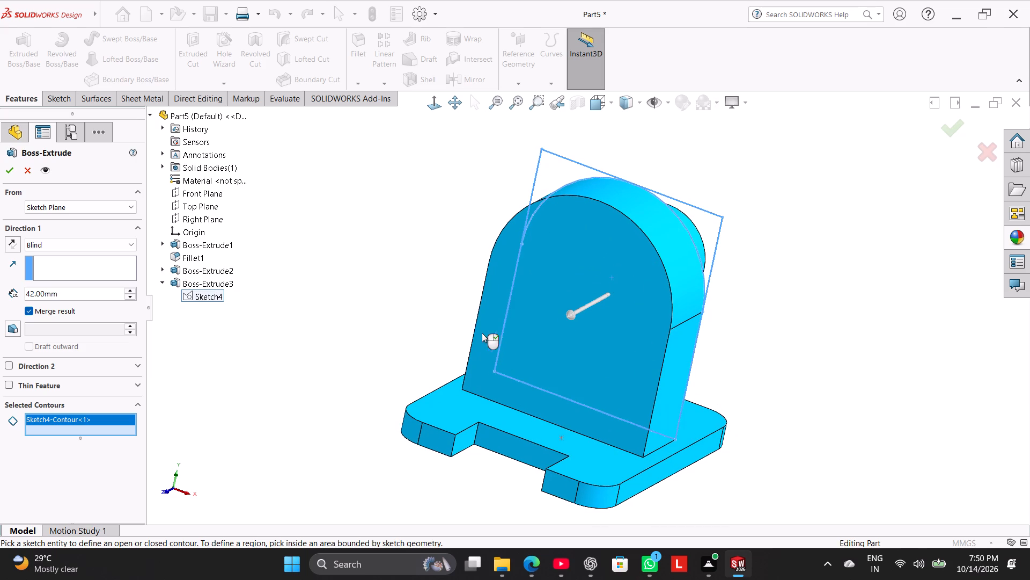
pyautogui.moveTo(404, 311); pyautogui.dragTo(386, 274, button='middle')
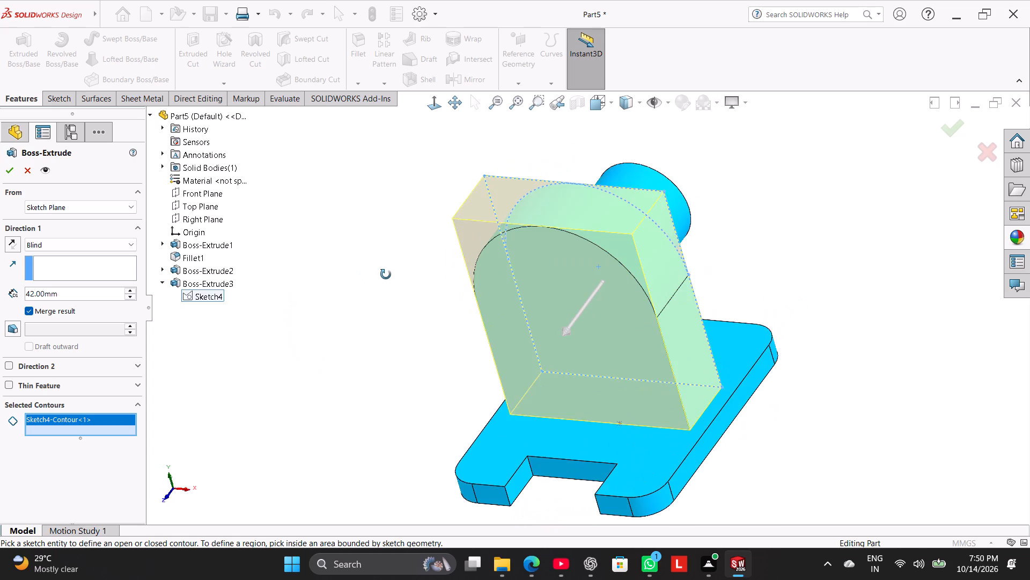
pyautogui.moveTo(386, 274); pyautogui.dragTo(370, 290, button='middle')
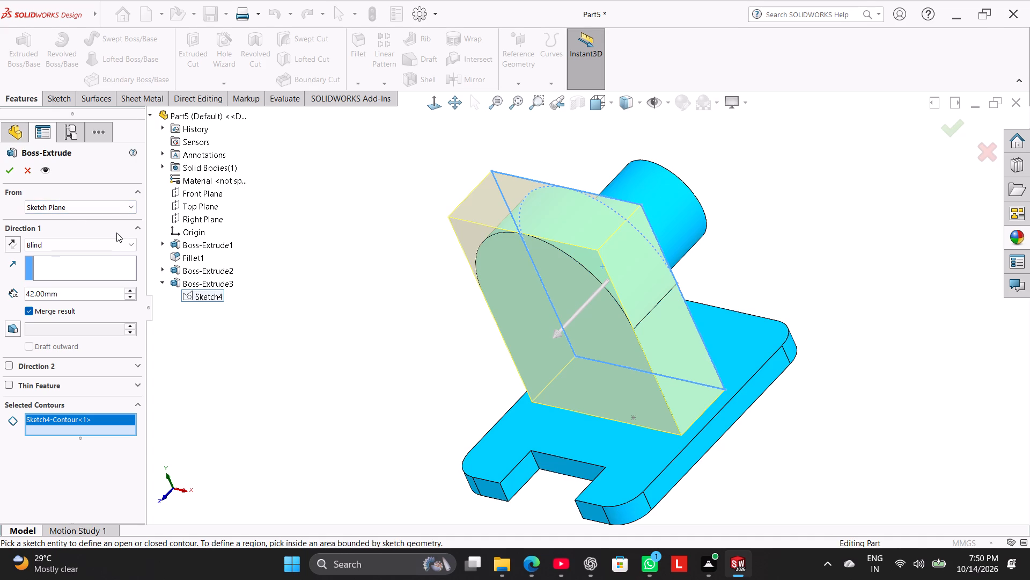
pyautogui.click(64, 203)
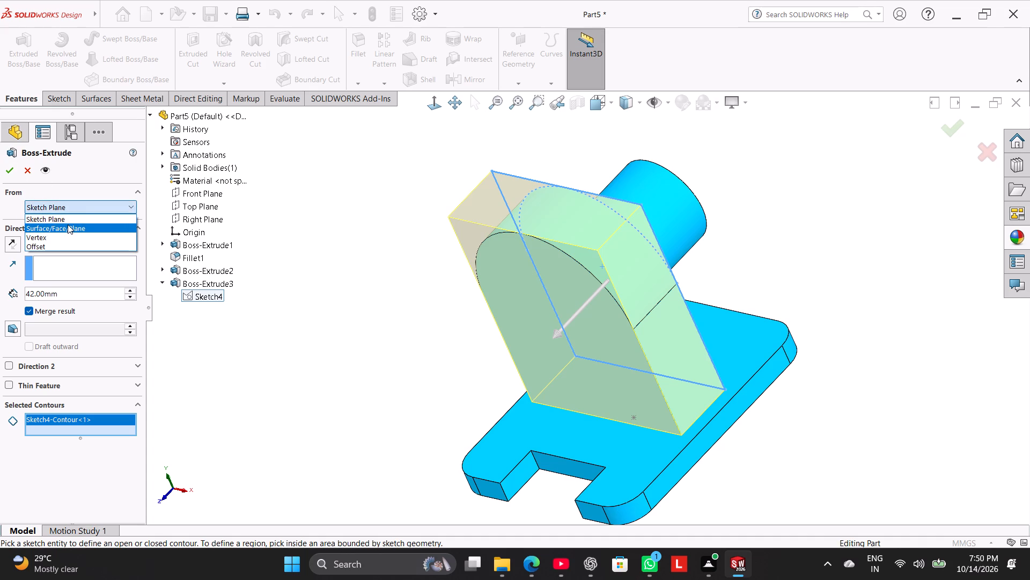
pyautogui.click(68, 224)
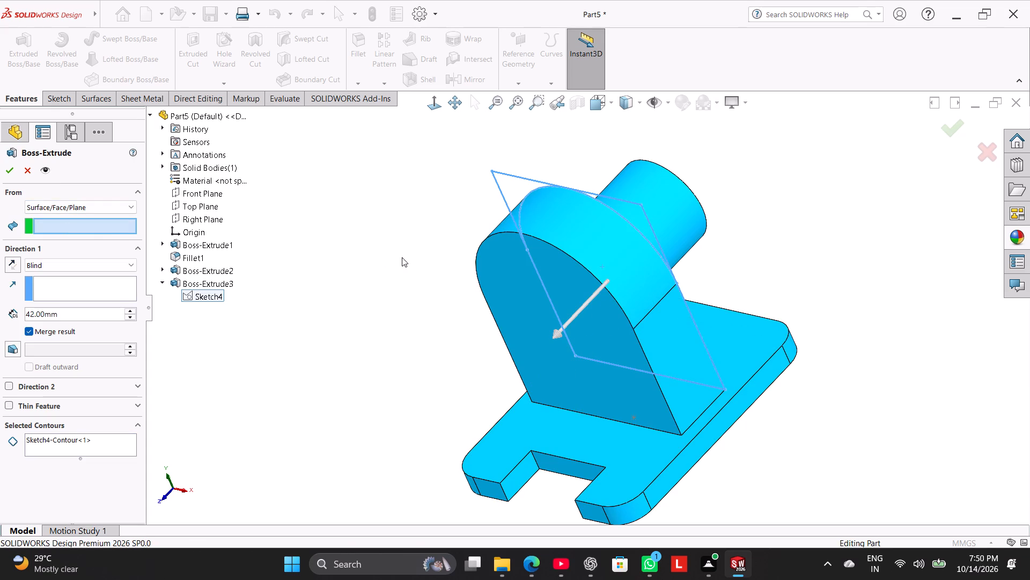
pyautogui.click(499, 263)
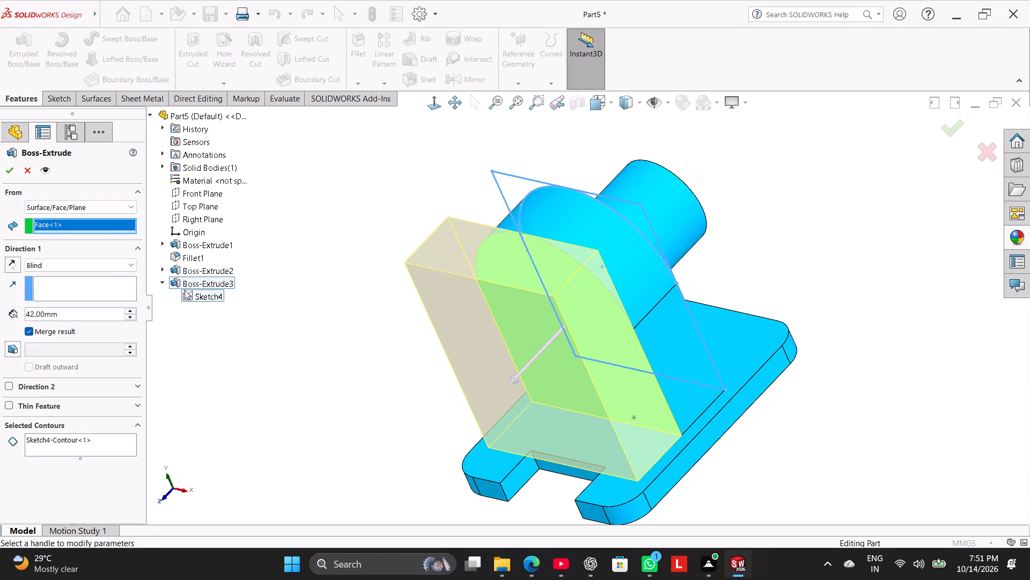
pyautogui.moveTo(306, 300); pyautogui.dragTo(224, 305, button='middle')
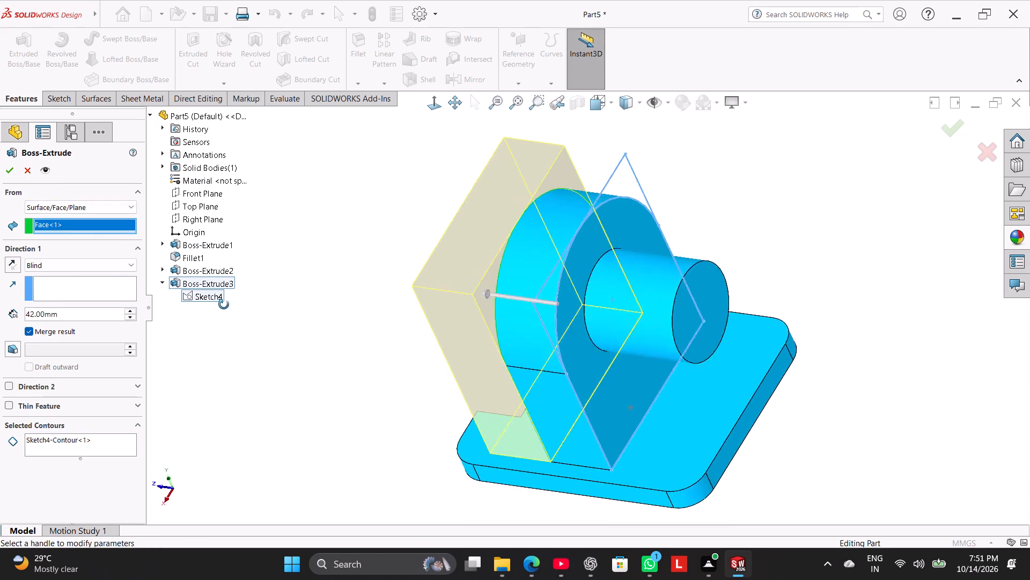
pyautogui.moveTo(224, 305); pyautogui.dragTo(256, 360, button='middle')
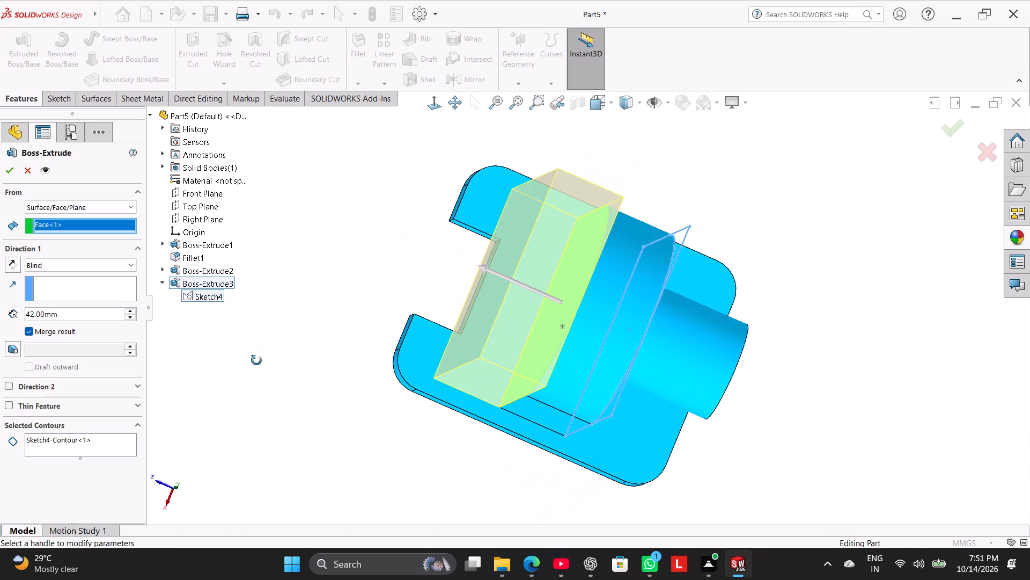
pyautogui.moveTo(256, 360); pyautogui.dragTo(251, 349, button='middle')
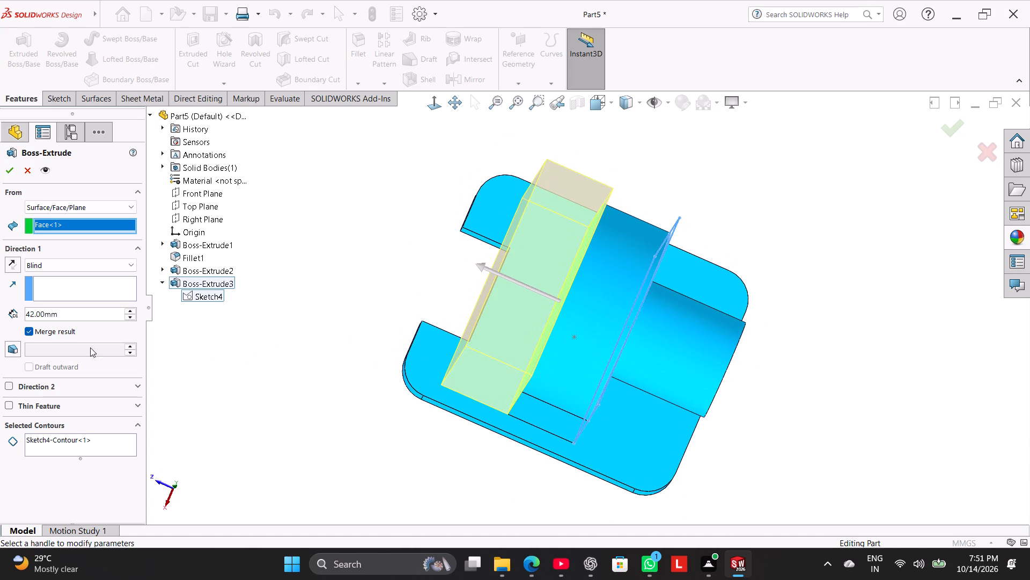
pyautogui.doubleClick(72, 311)
pyautogui.press('3')
pyautogui.press('2')
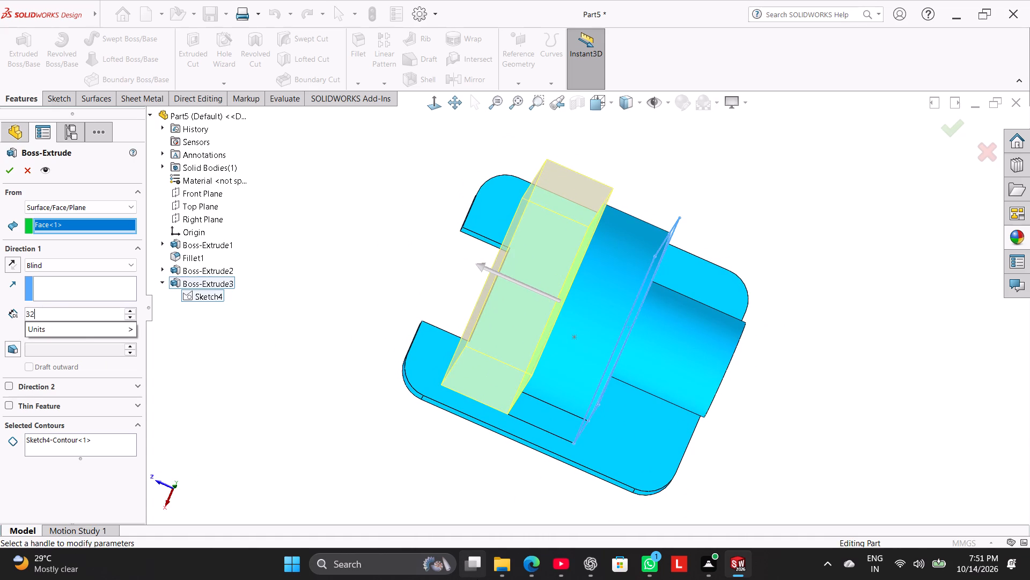
pyautogui.press('Return')
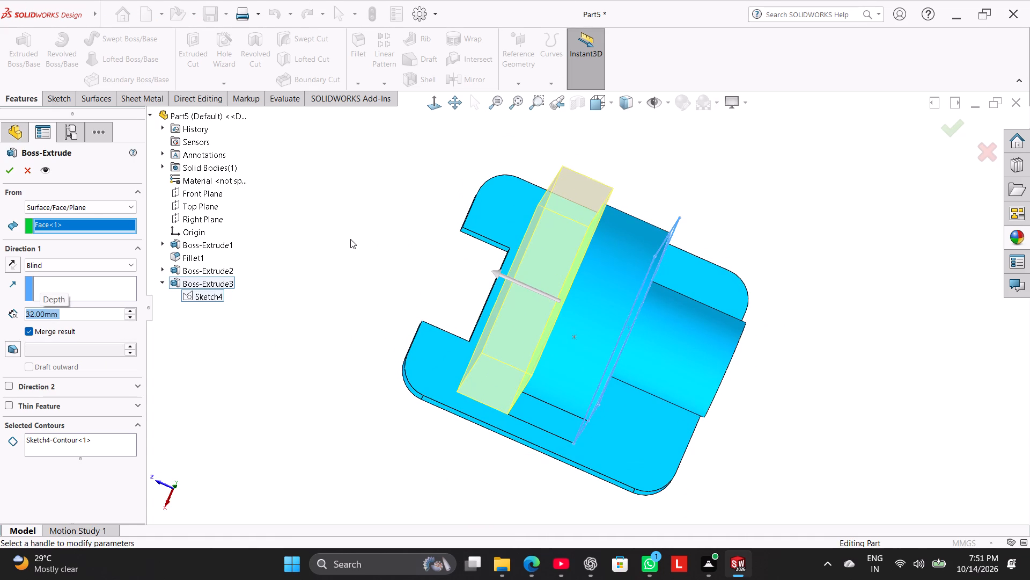
pyautogui.click(4, 172)
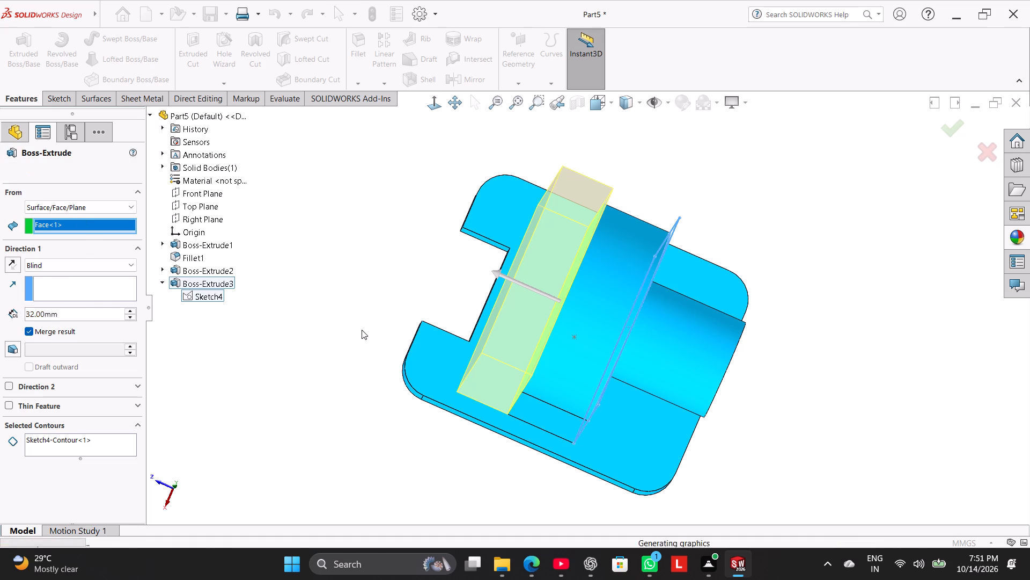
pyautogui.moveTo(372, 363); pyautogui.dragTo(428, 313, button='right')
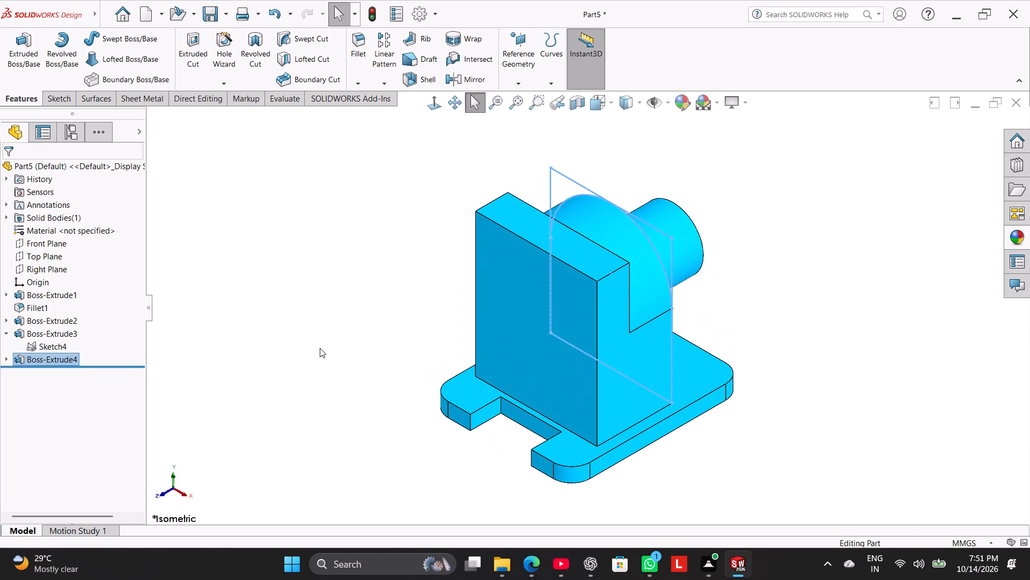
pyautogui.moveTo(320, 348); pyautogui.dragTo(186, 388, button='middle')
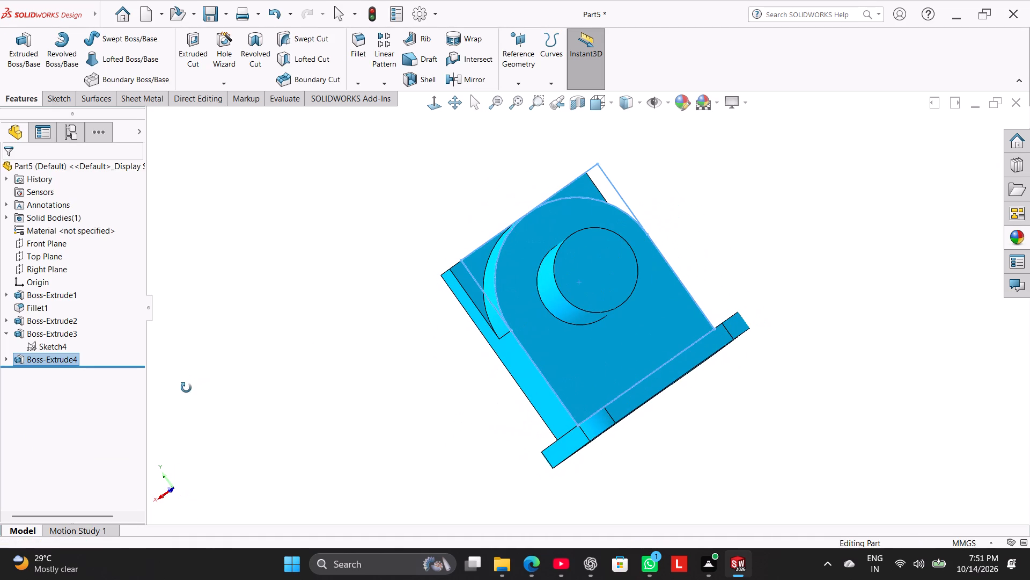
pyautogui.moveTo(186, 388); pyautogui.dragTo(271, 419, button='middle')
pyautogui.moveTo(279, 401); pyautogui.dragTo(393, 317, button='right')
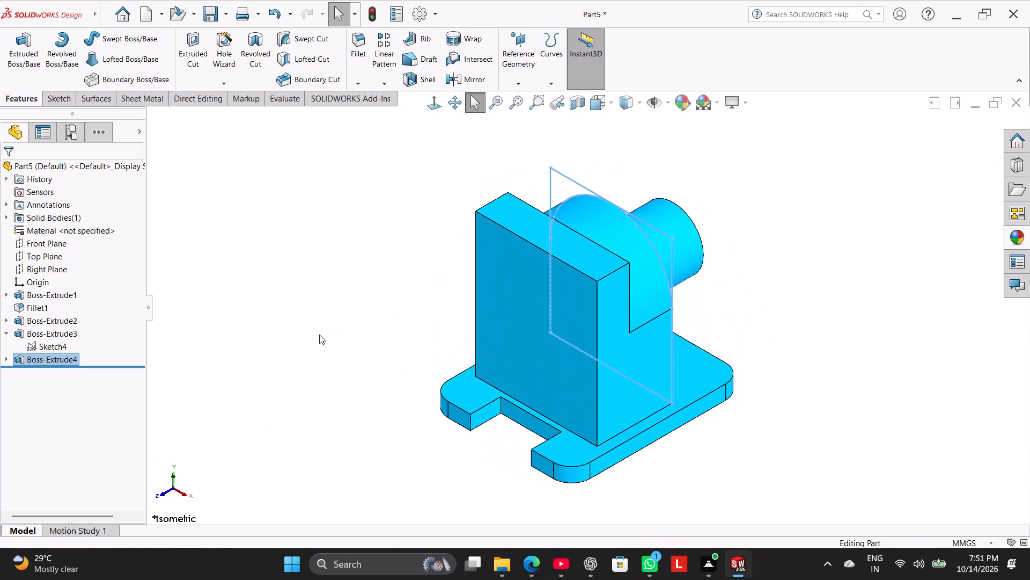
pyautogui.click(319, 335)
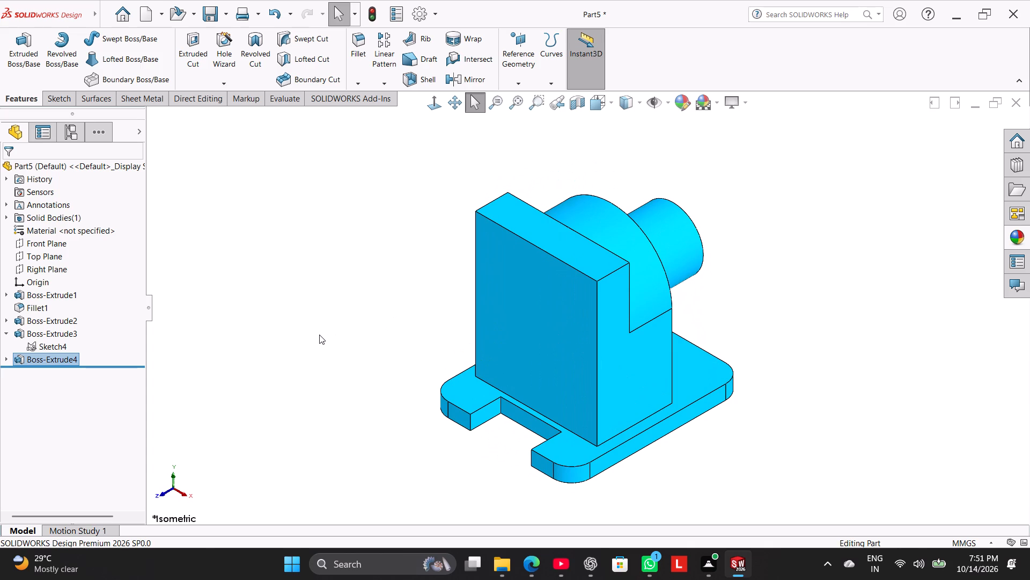
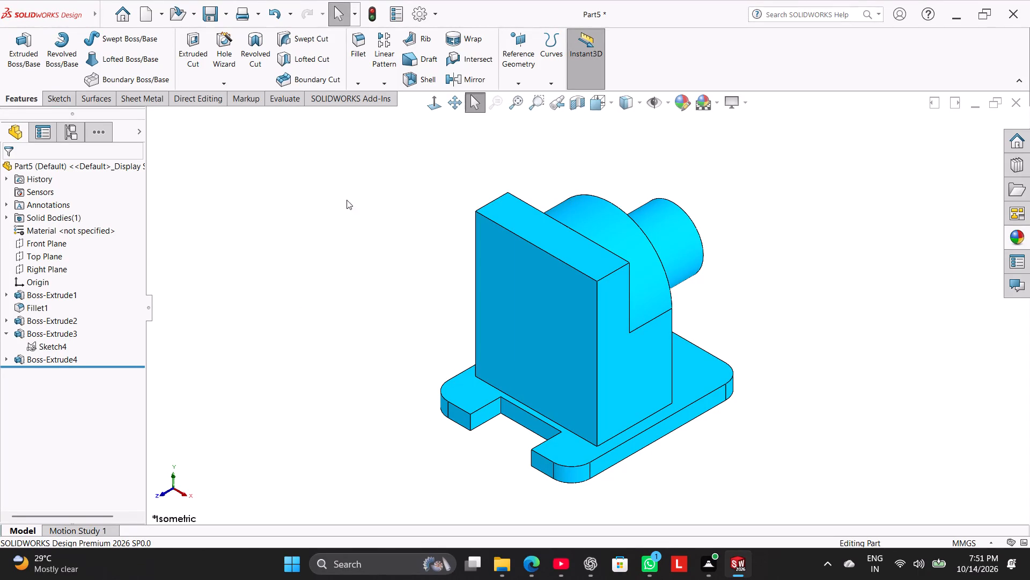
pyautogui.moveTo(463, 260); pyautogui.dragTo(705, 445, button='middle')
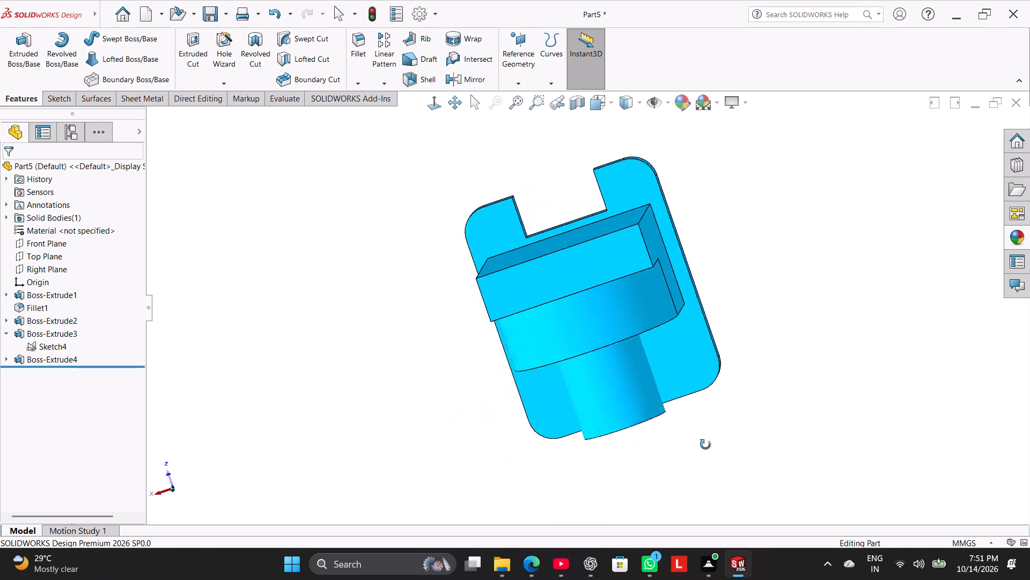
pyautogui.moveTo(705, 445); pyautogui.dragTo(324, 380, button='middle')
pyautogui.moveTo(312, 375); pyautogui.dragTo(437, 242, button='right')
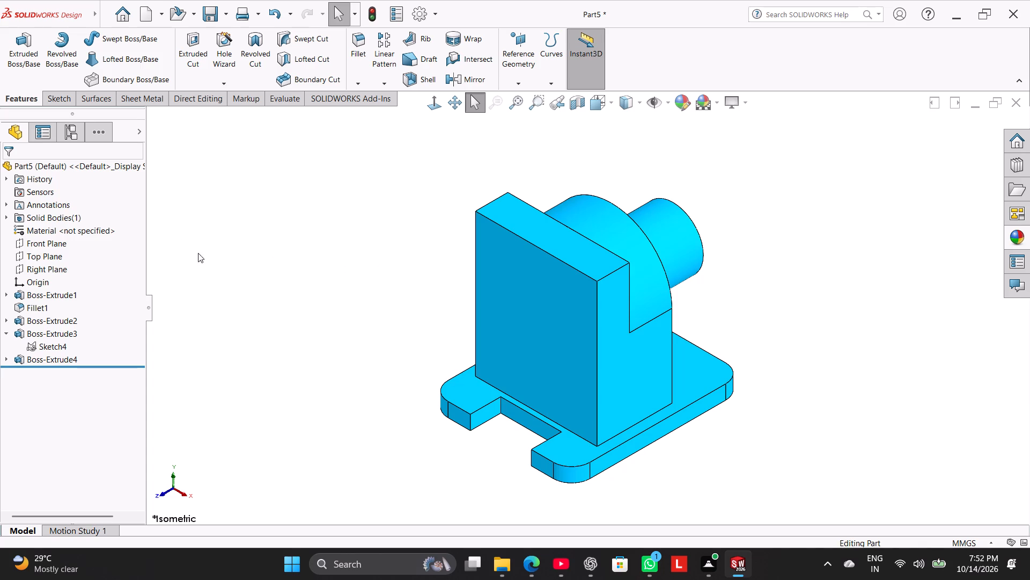
# Switch the Hole Wizard's hole type to plain Hole, keeping the custom sizing values, and leave the command.
pyautogui.moveTo(437, 317); pyautogui.dragTo(339, 273, button='middle')
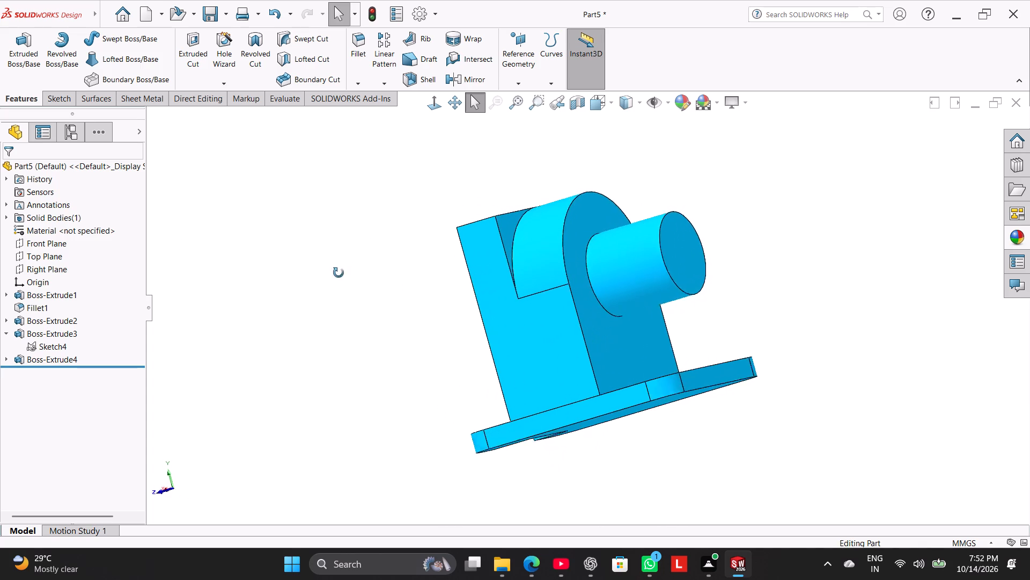
pyautogui.moveTo(339, 273); pyautogui.dragTo(330, 285, button='middle')
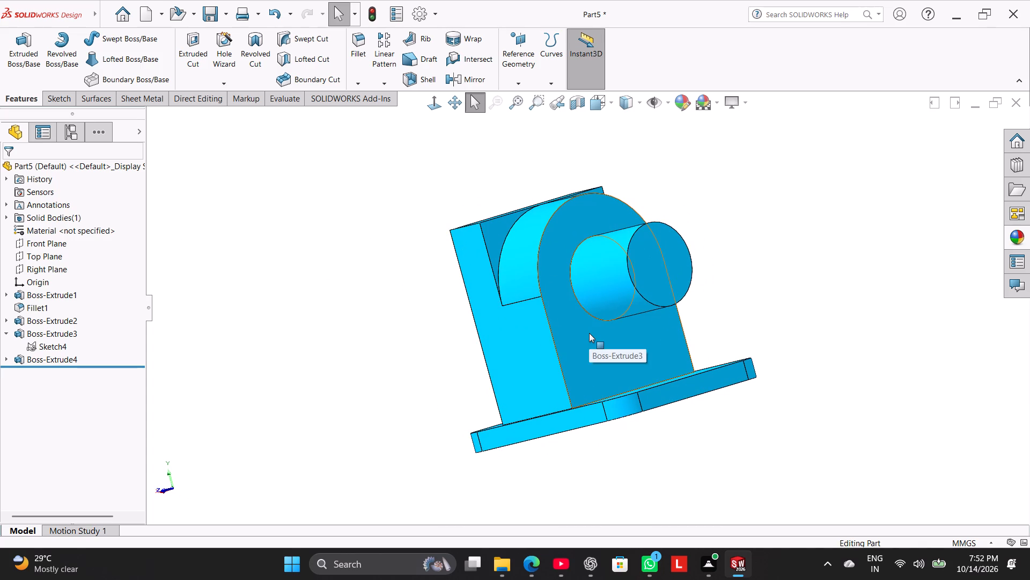
pyautogui.moveTo(749, 266); pyautogui.dragTo(736, 292, button='middle')
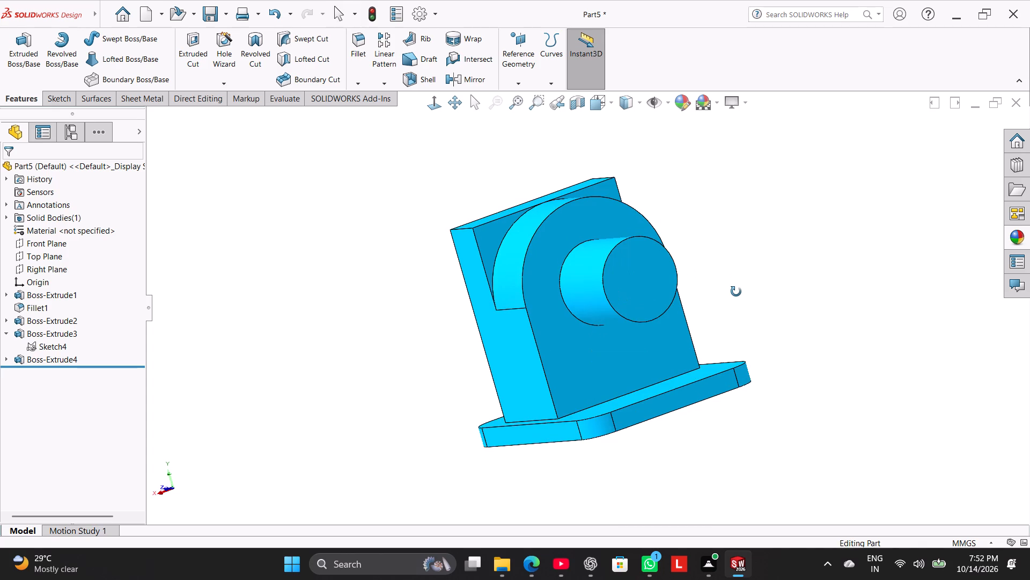
pyautogui.moveTo(736, 292); pyautogui.dragTo(736, 297, button='middle')
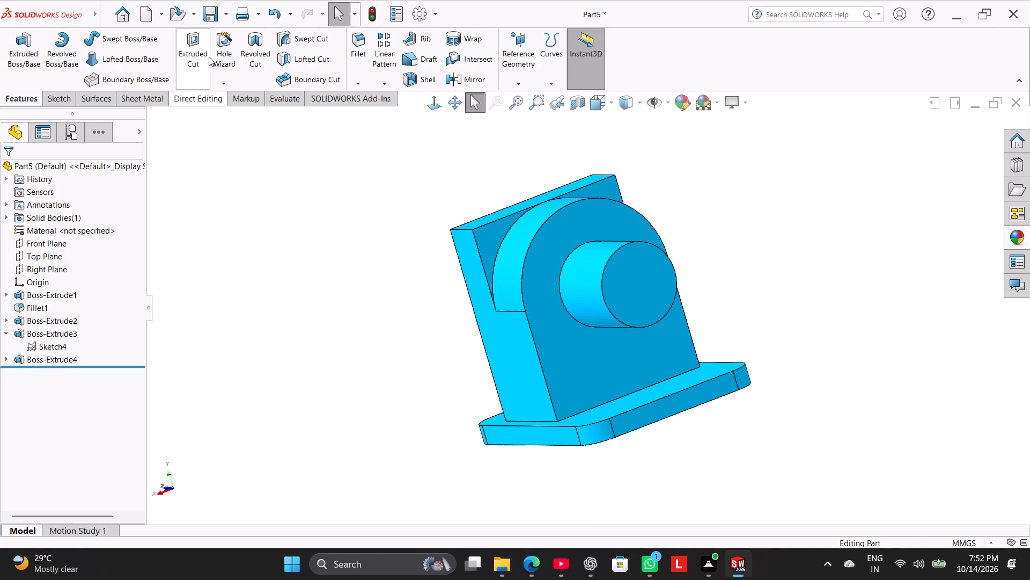
pyautogui.click(220, 48)
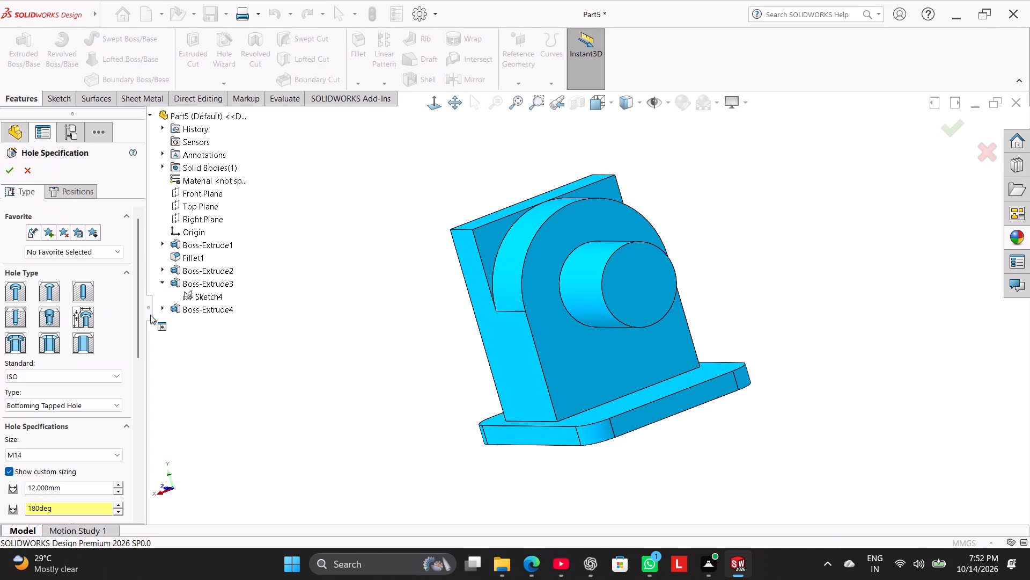
pyautogui.click(82, 293)
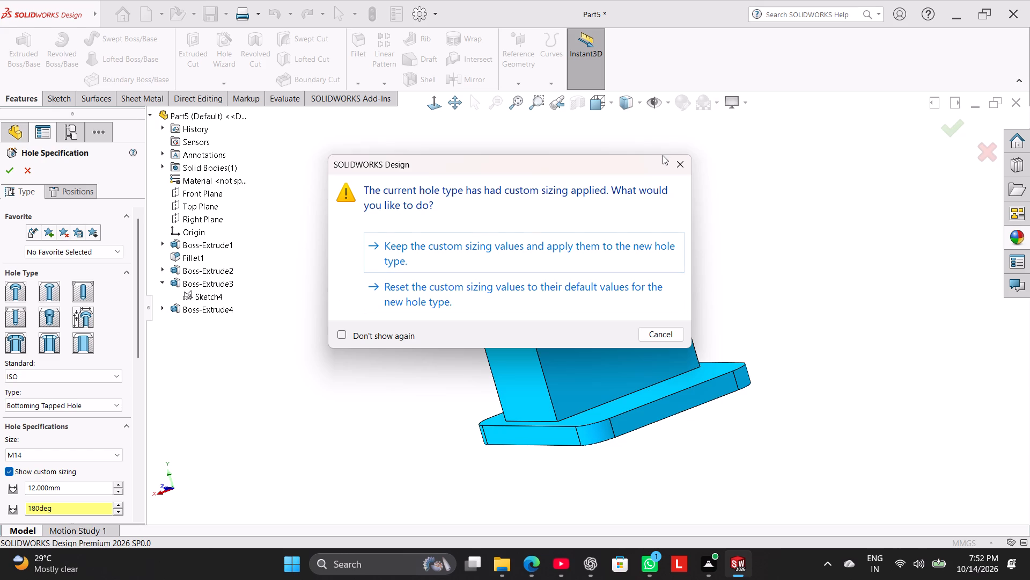
pyautogui.click(502, 265)
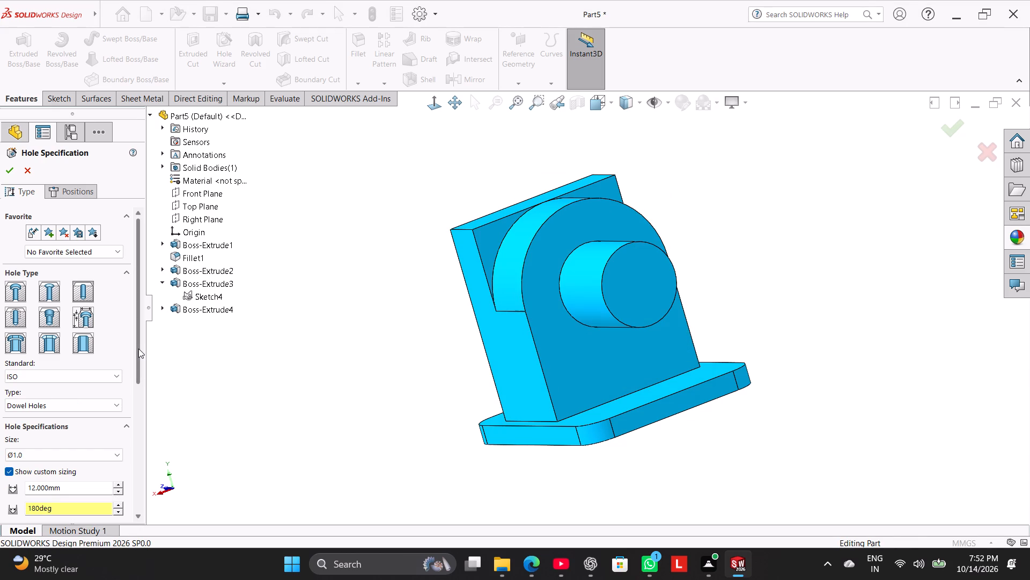
pyautogui.click(23, 177)
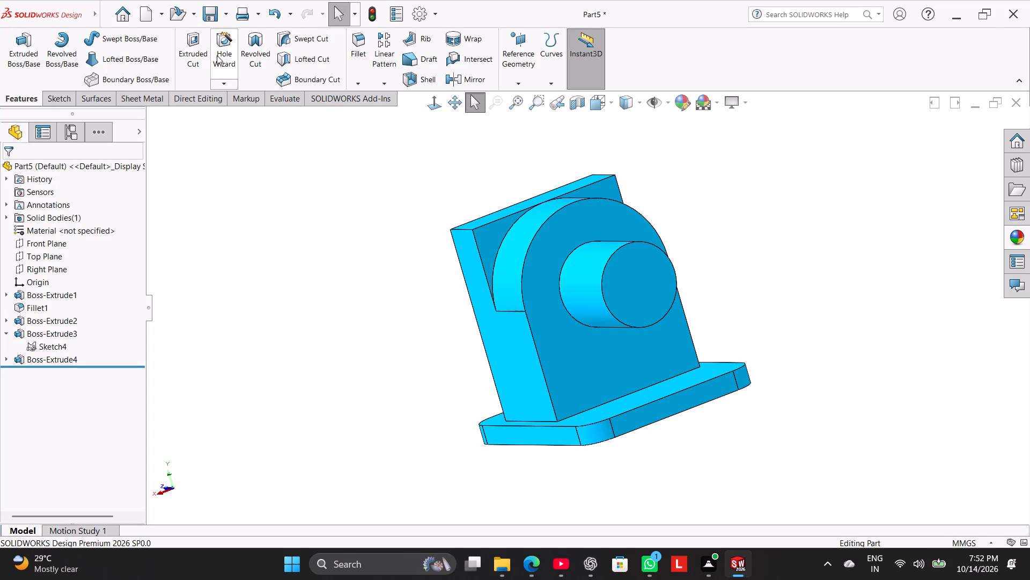
# Start a Hole Wizard hole using the GB standard and Drill sizes type, hide custom sizing and restore the default values.
pyautogui.click(218, 52)
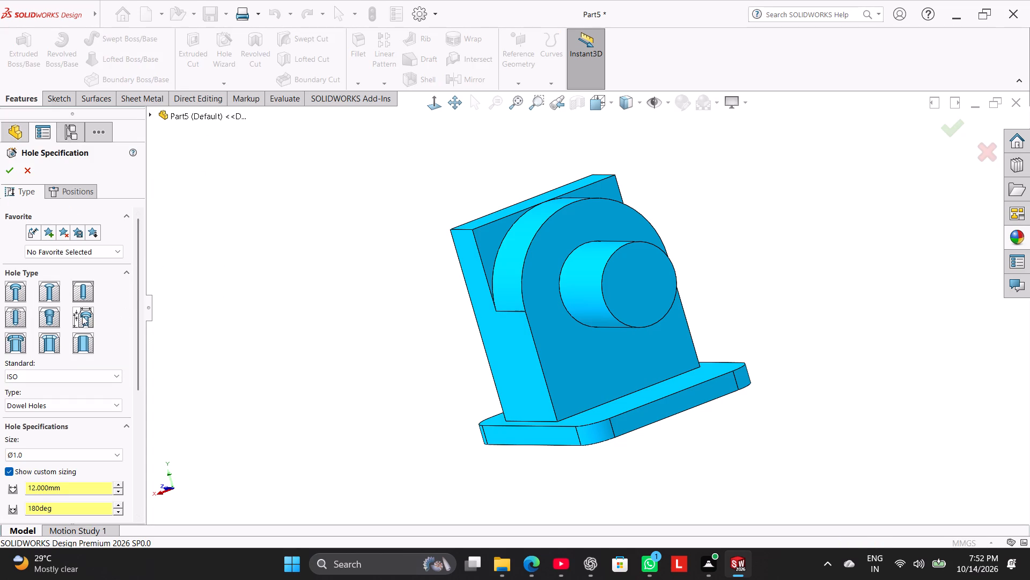
pyautogui.click(99, 374)
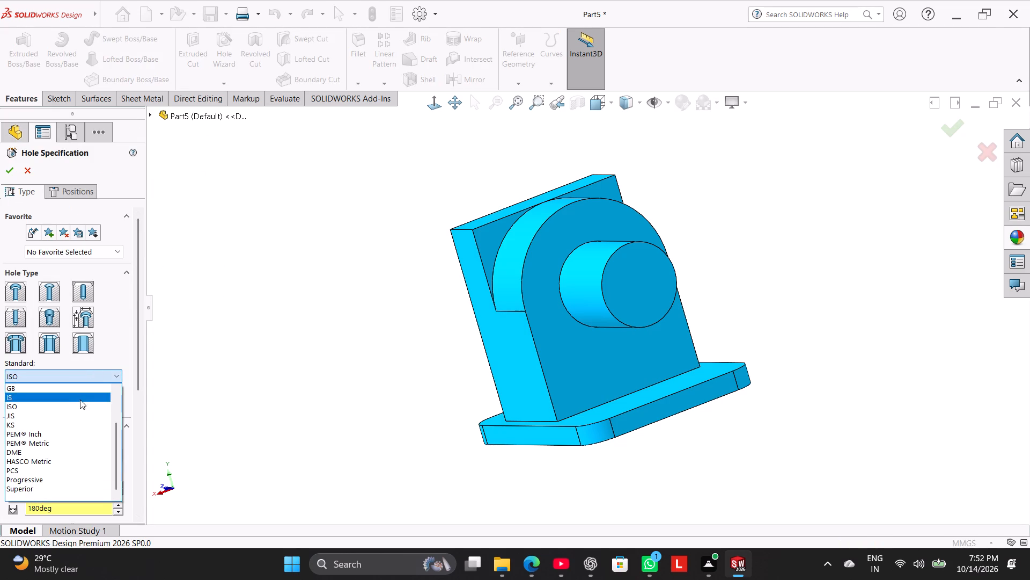
pyautogui.click(65, 389)
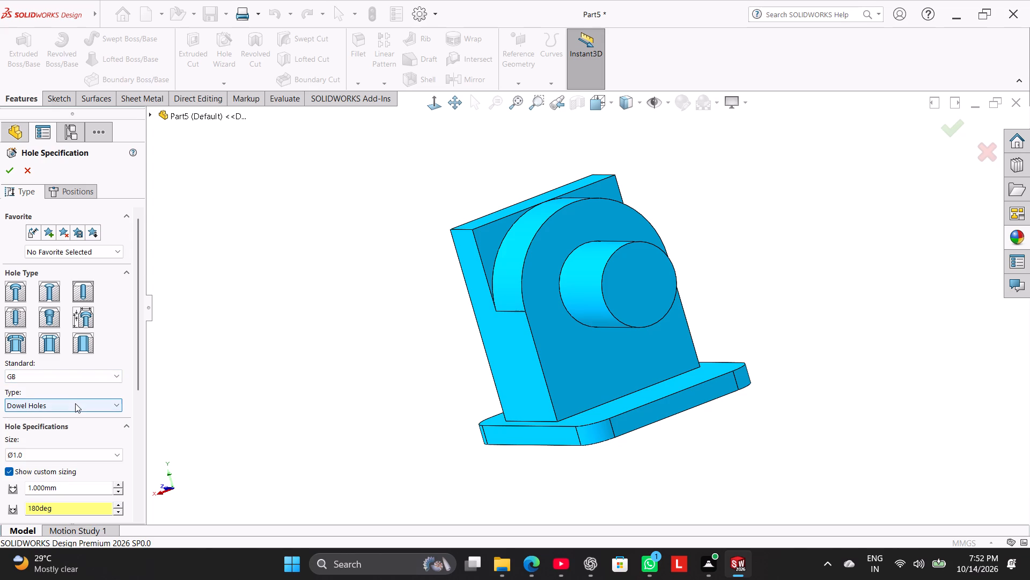
pyautogui.click(75, 403)
pyautogui.click(76, 424)
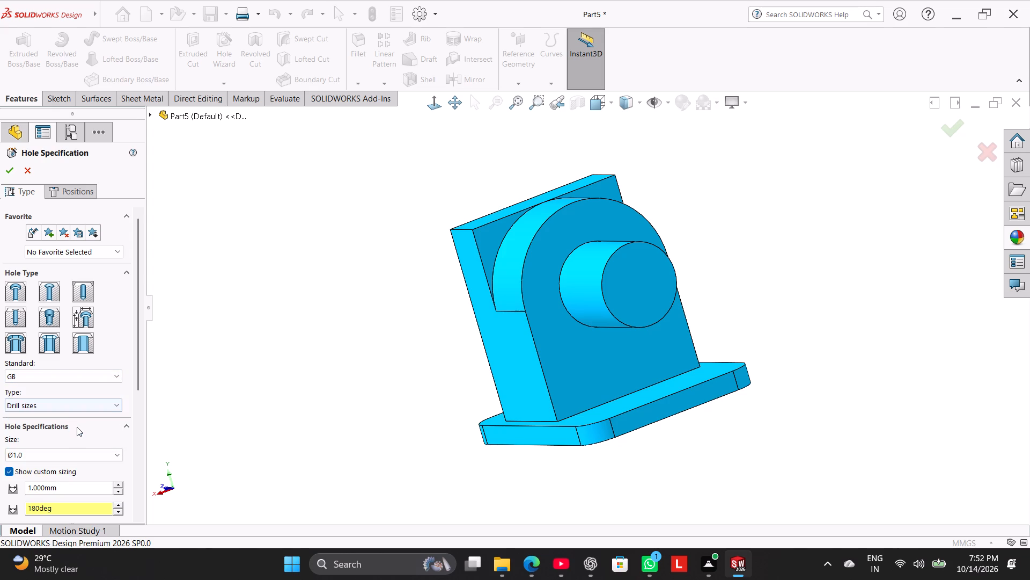
pyautogui.click(12, 472)
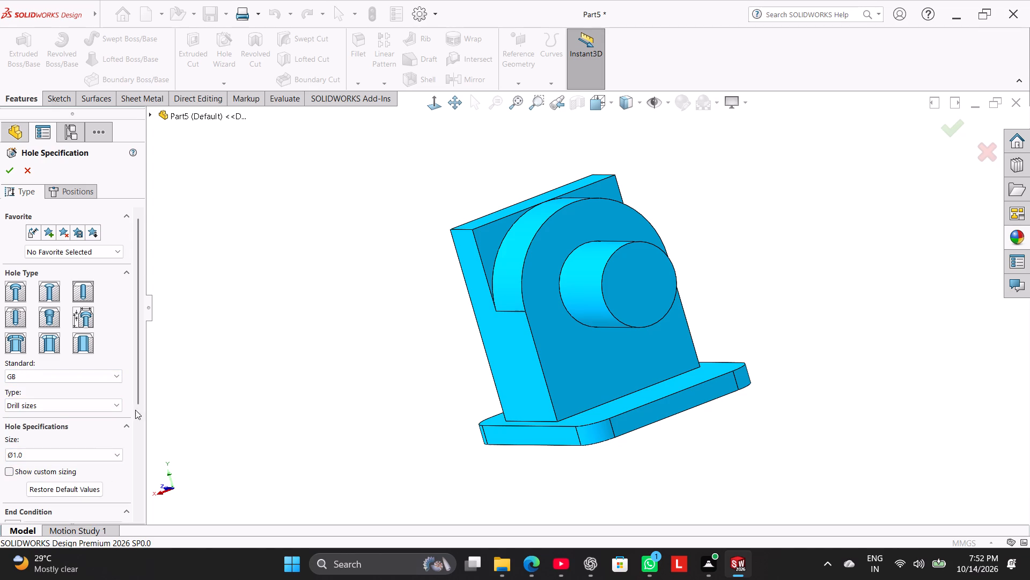
pyautogui.moveTo(141, 401); pyautogui.dragTo(142, 439)
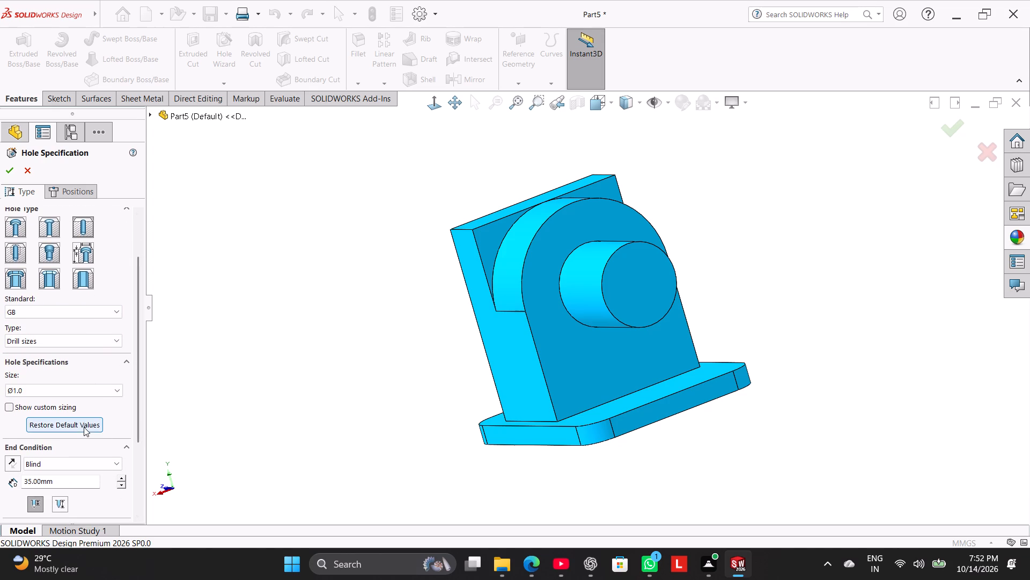
pyautogui.click(84, 427)
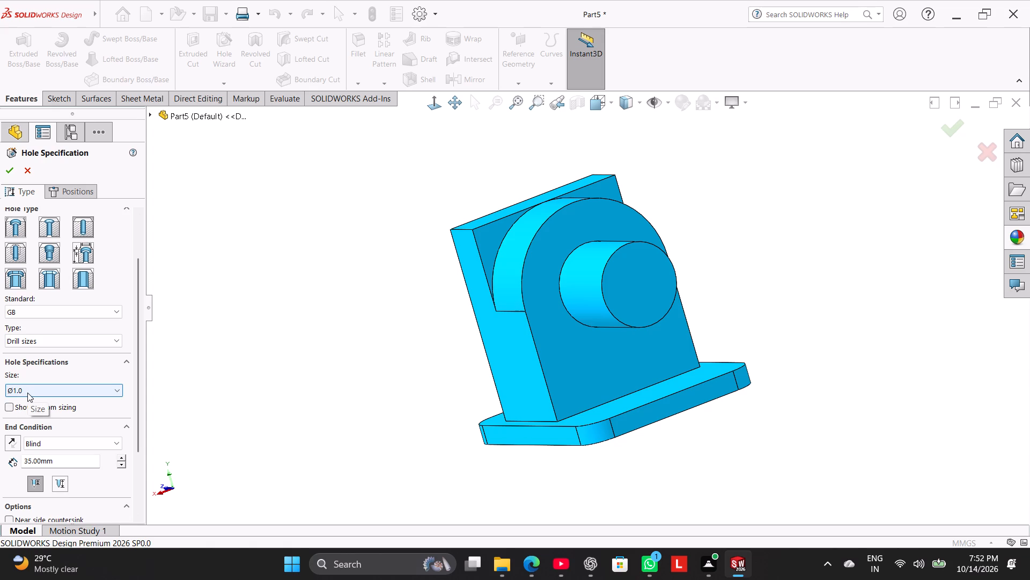
# Set the hole size to Ø25.5 and use custom sizing to override its diameter with 40 mm.
pyautogui.click(27, 393)
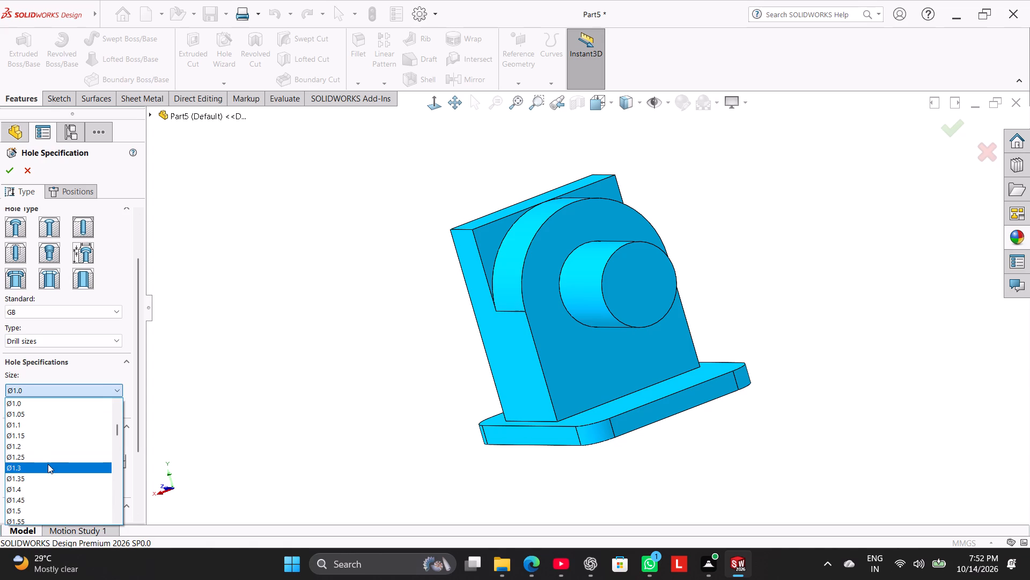
pyautogui.scroll(-7, 48, 464)
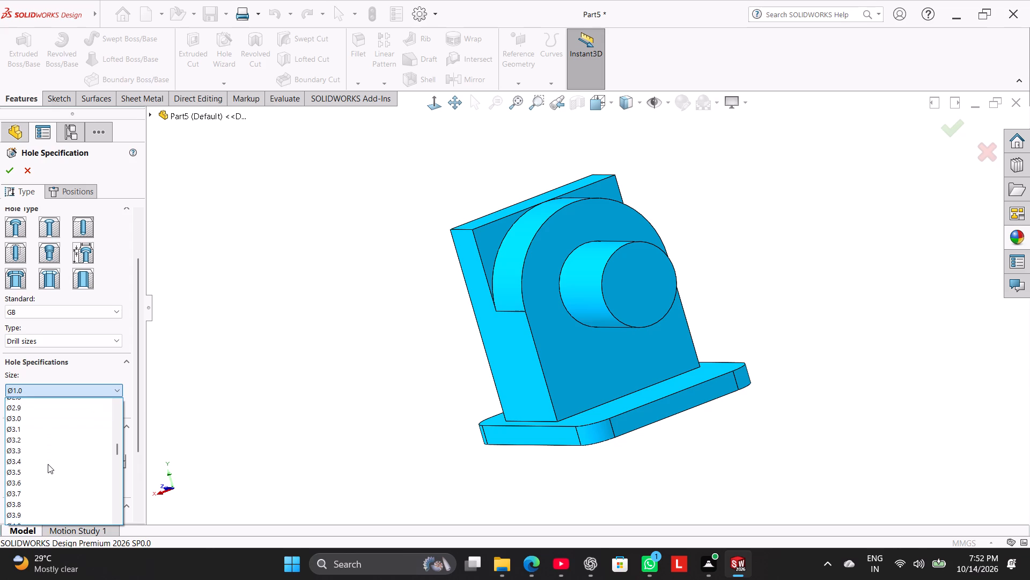
pyautogui.scroll(-17, 48, 464)
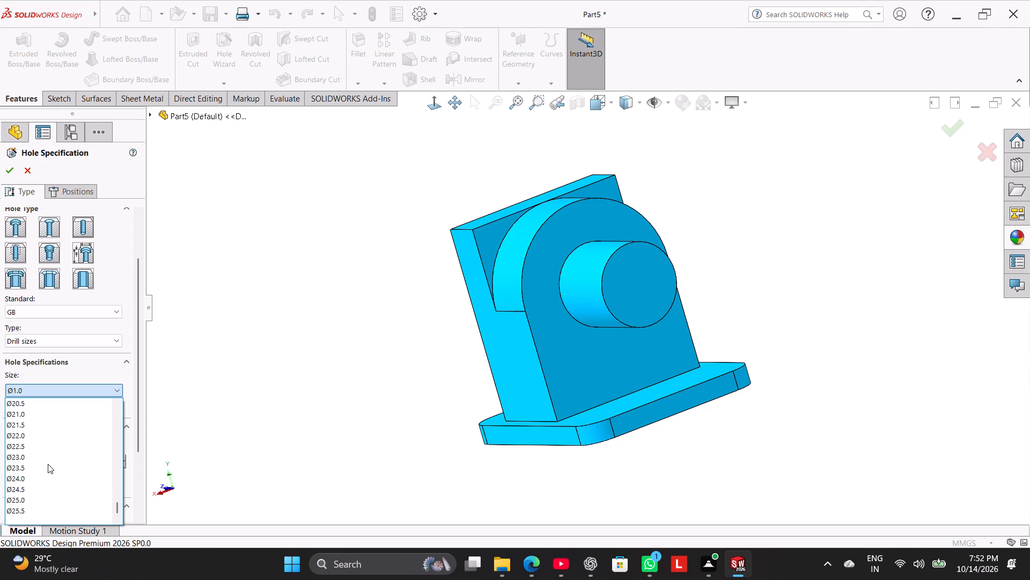
pyautogui.scroll(-9, 48, 464)
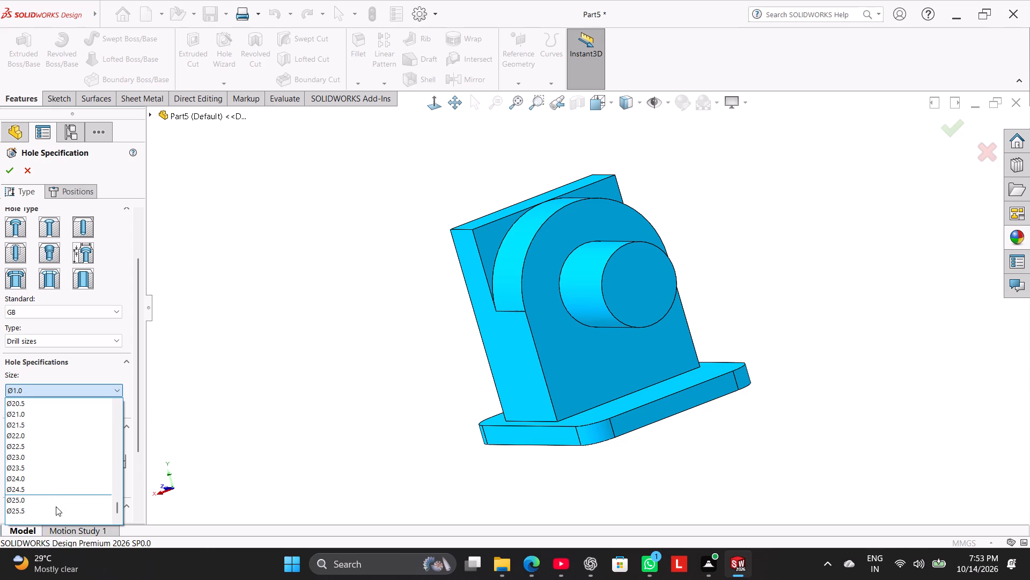
pyautogui.click(58, 510)
pyautogui.click(10, 409)
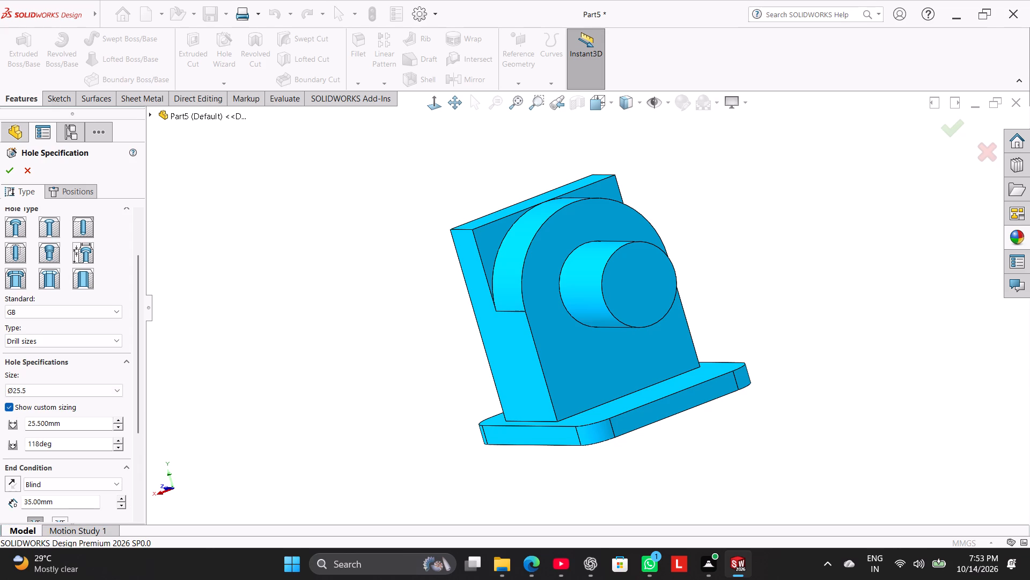
pyautogui.doubleClick(57, 425)
pyautogui.write('40')
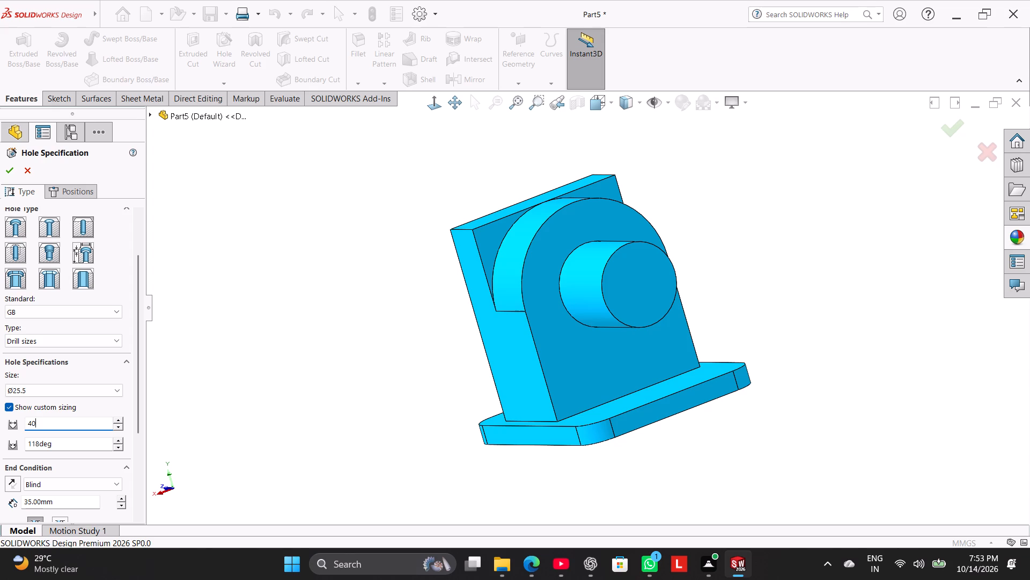
pyautogui.press('Return')
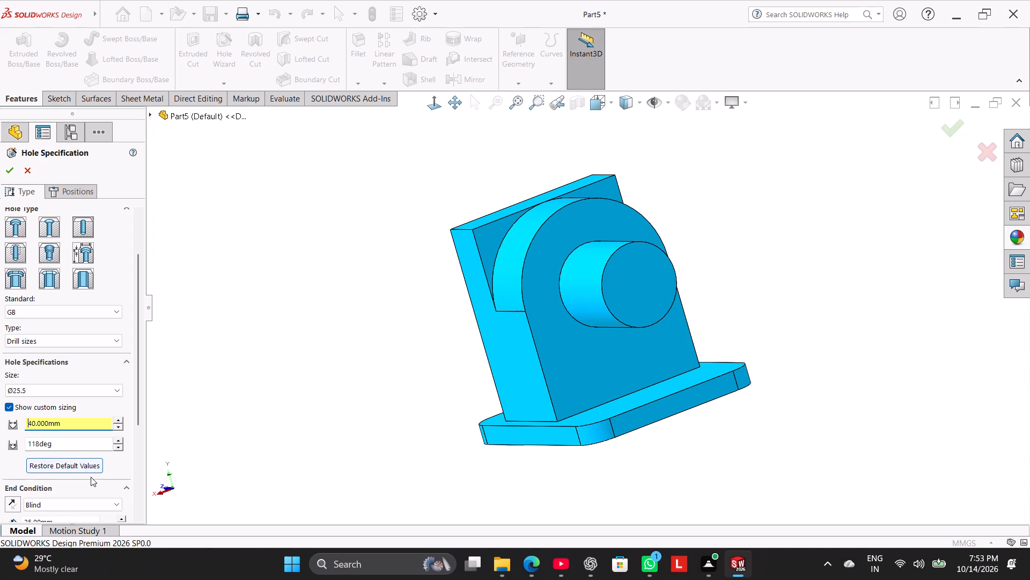
# Set the hole's blind depth to 71 mm.
pyautogui.moveTo(139, 416); pyautogui.dragTo(139, 452)
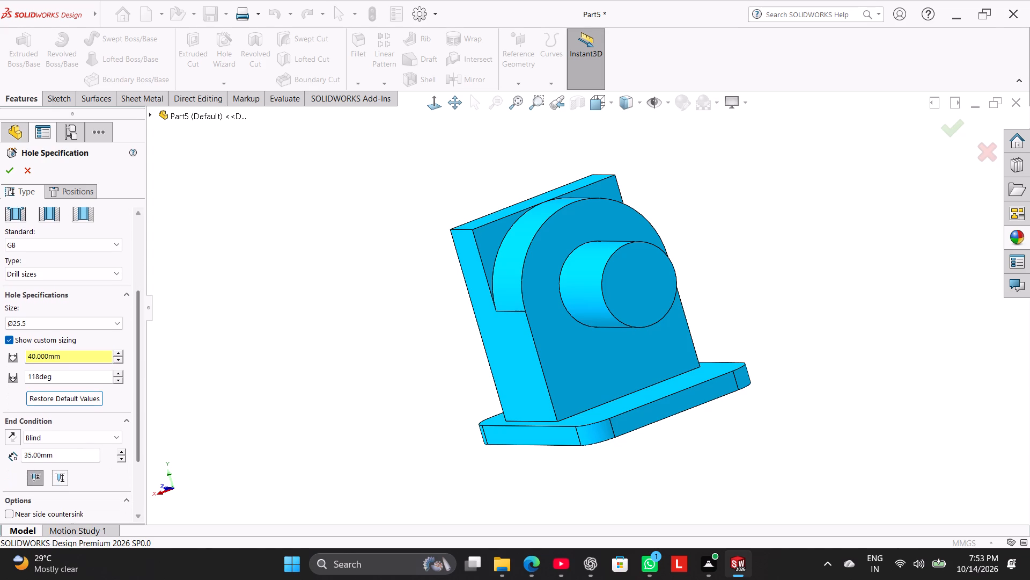
pyautogui.doubleClick(78, 455)
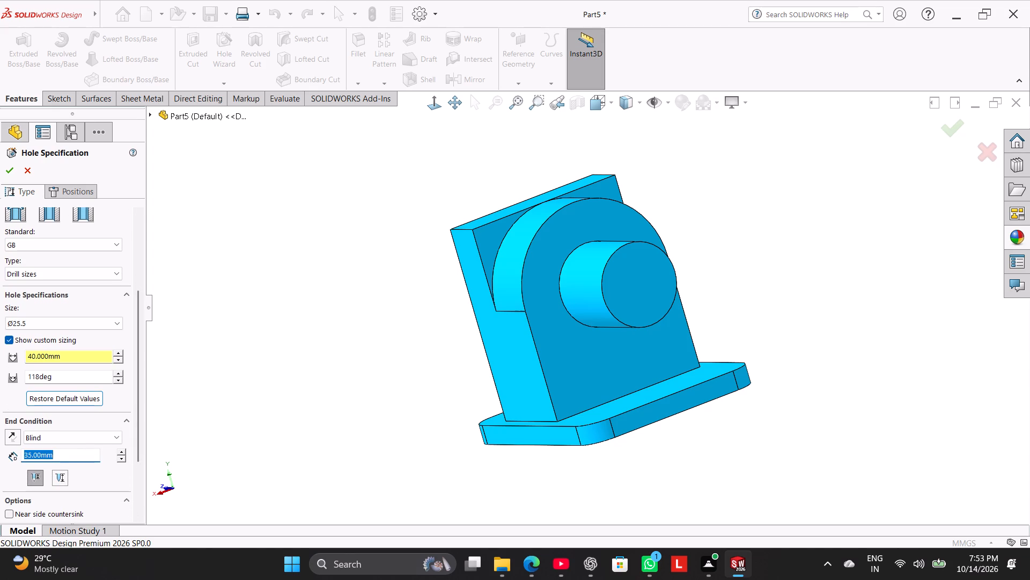
pyautogui.write('71')
pyautogui.press('Return')
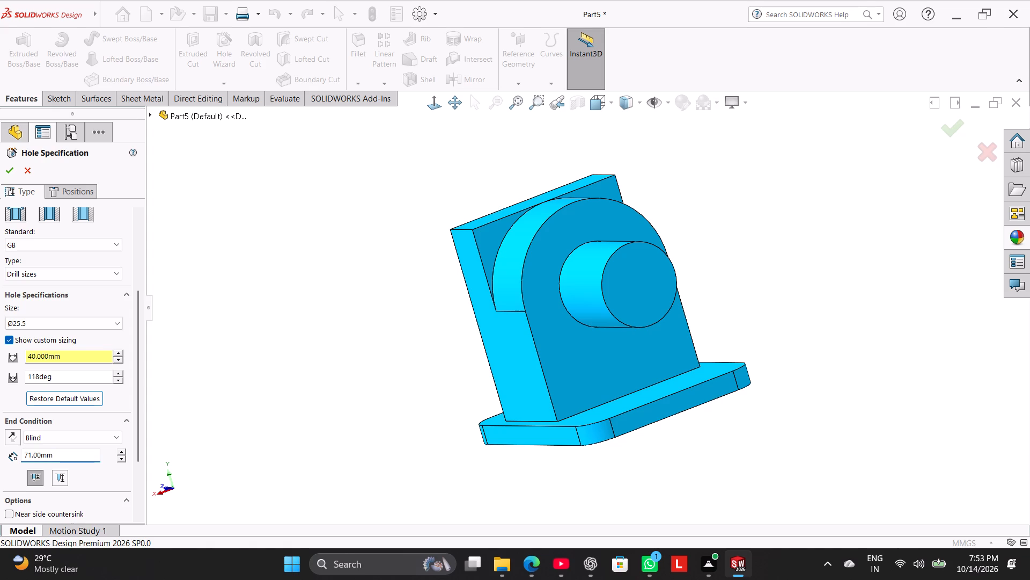
# Give the hole's diameter callout a Fit with tolerance type, using a Clearance fit and H8 hole fit.
pyautogui.moveTo(139, 432); pyautogui.dragTo(142, 487)
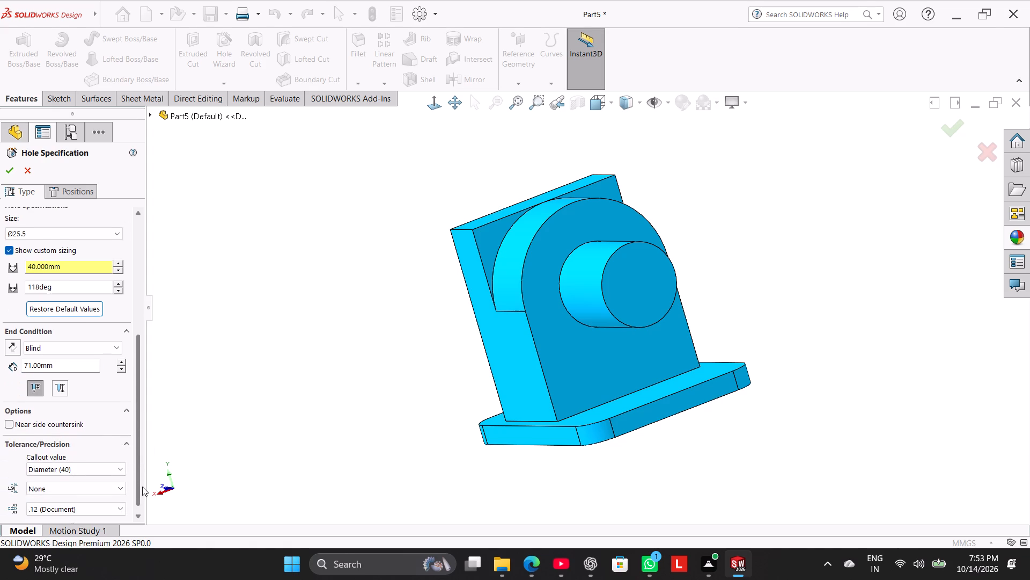
pyautogui.moveTo(142, 487); pyautogui.dragTo(141, 495)
pyautogui.click(108, 491)
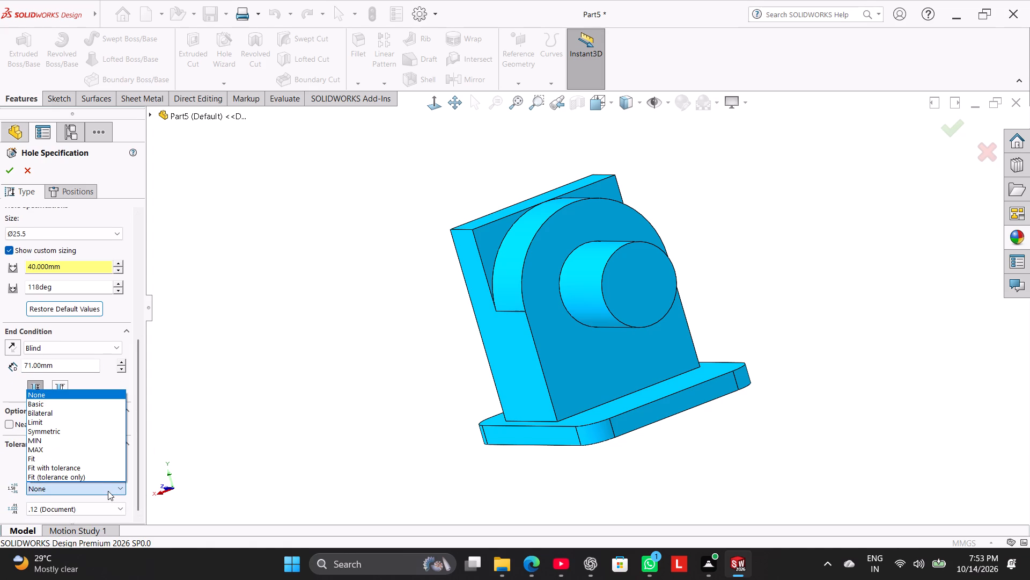
pyautogui.click(96, 471)
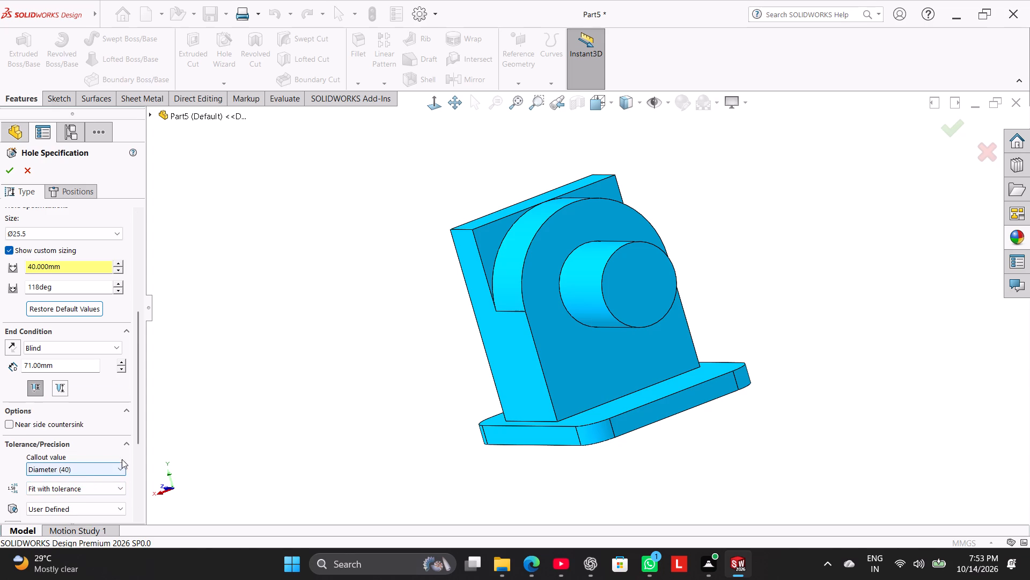
pyautogui.moveTo(138, 430); pyautogui.dragTo(148, 470)
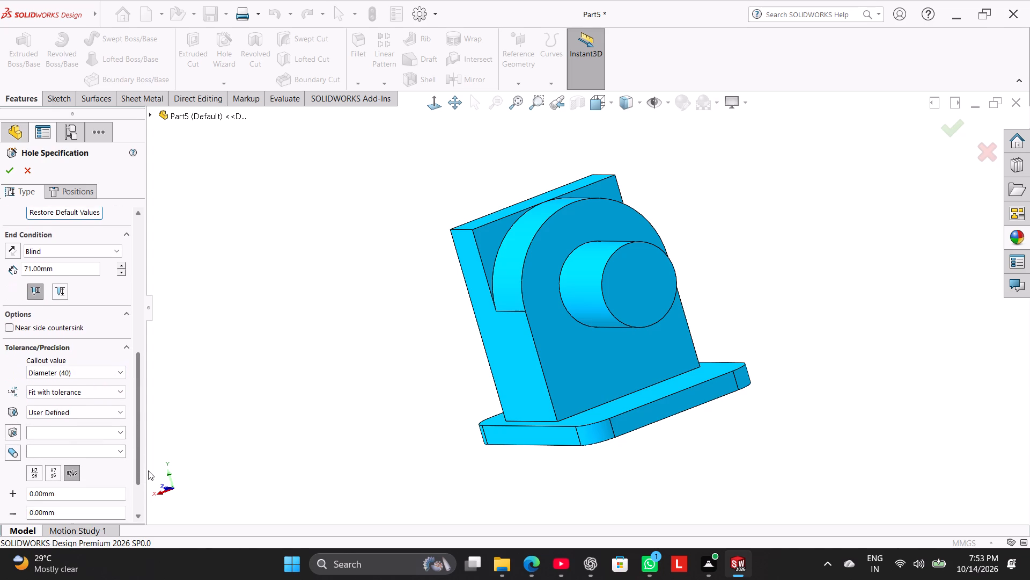
pyautogui.moveTo(148, 470); pyautogui.dragTo(146, 511)
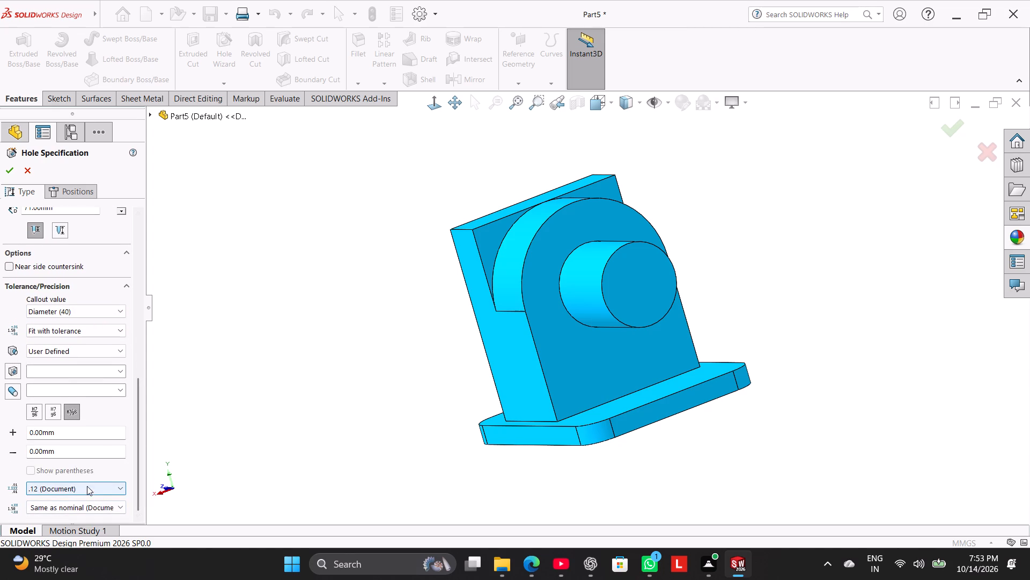
pyautogui.click(117, 349)
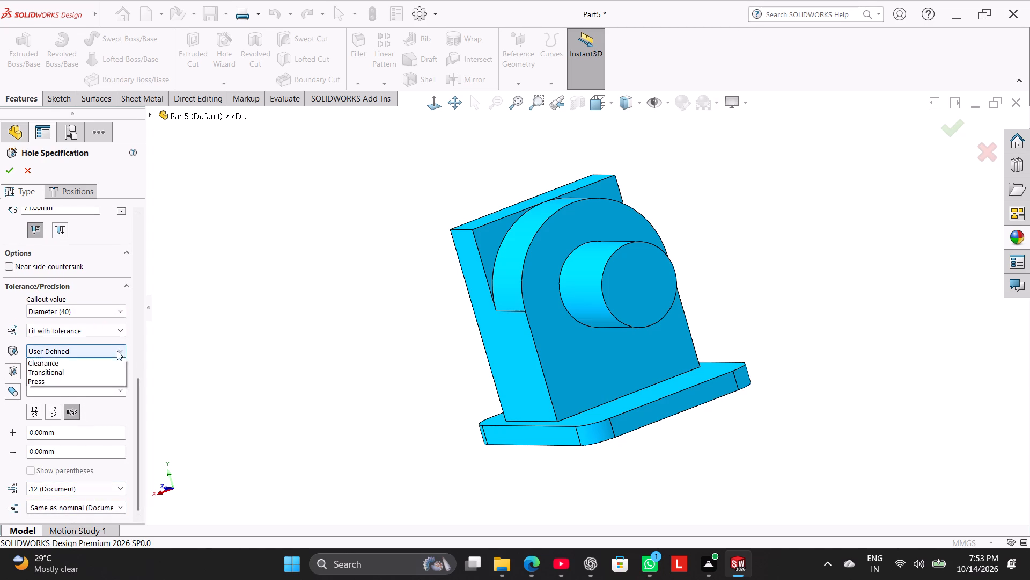
pyautogui.click(109, 371)
pyautogui.doubleClick(92, 376)
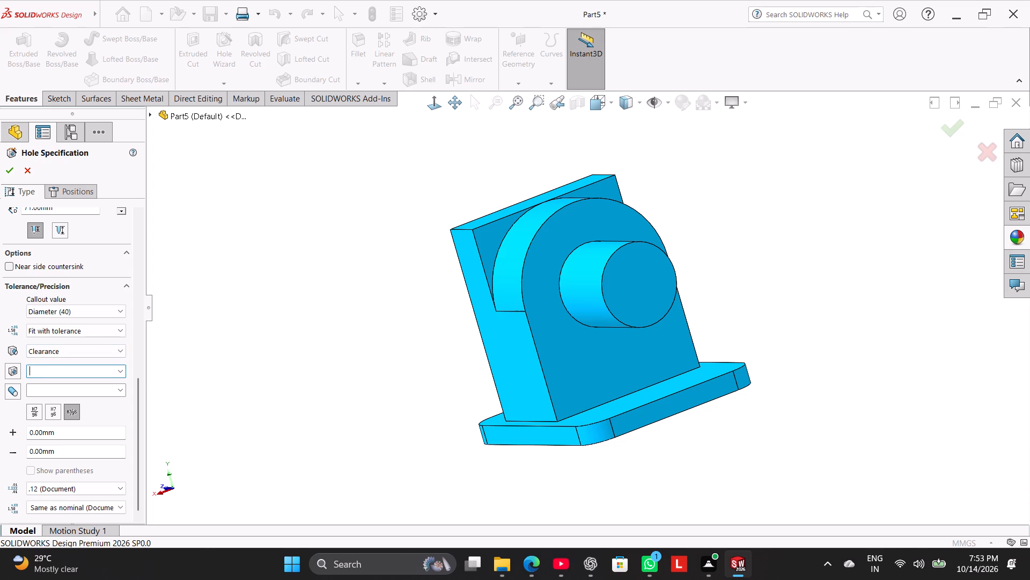
pyautogui.write('H8')
pyautogui.click(107, 420)
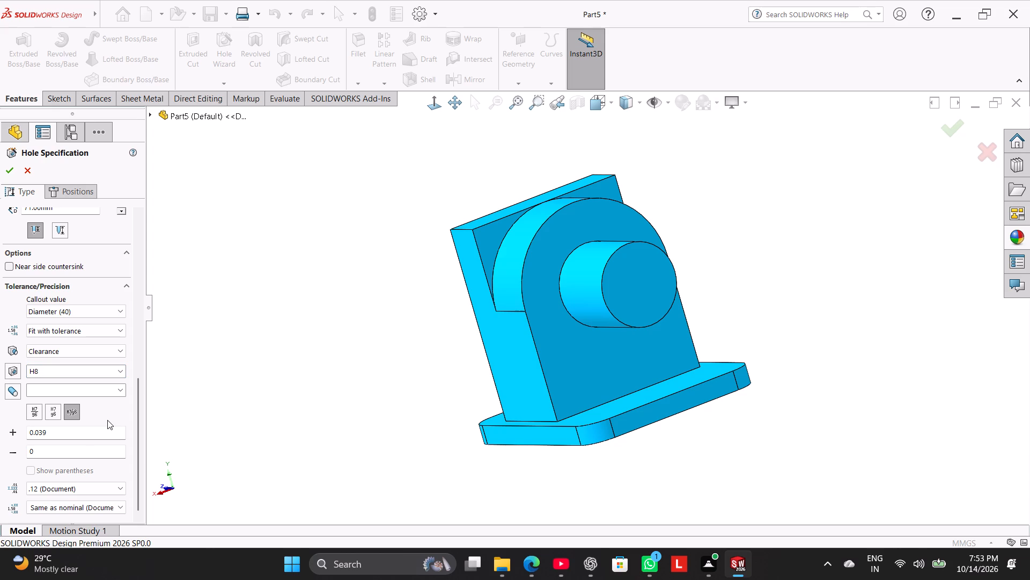
# Place the toleranced hole at the centre of the cylinder's circular end face and finish it.
pyautogui.click(77, 189)
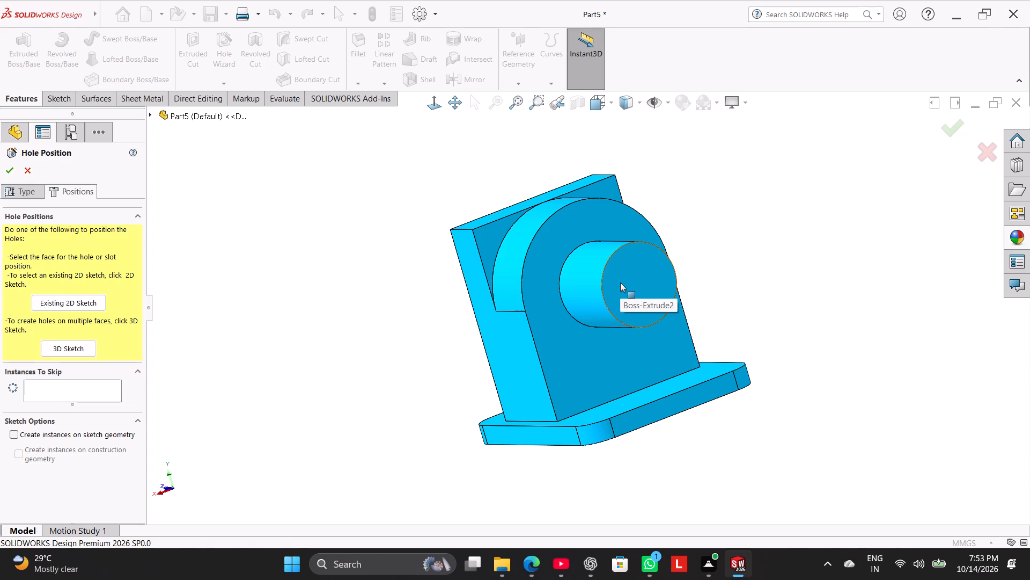
pyautogui.click(620, 282)
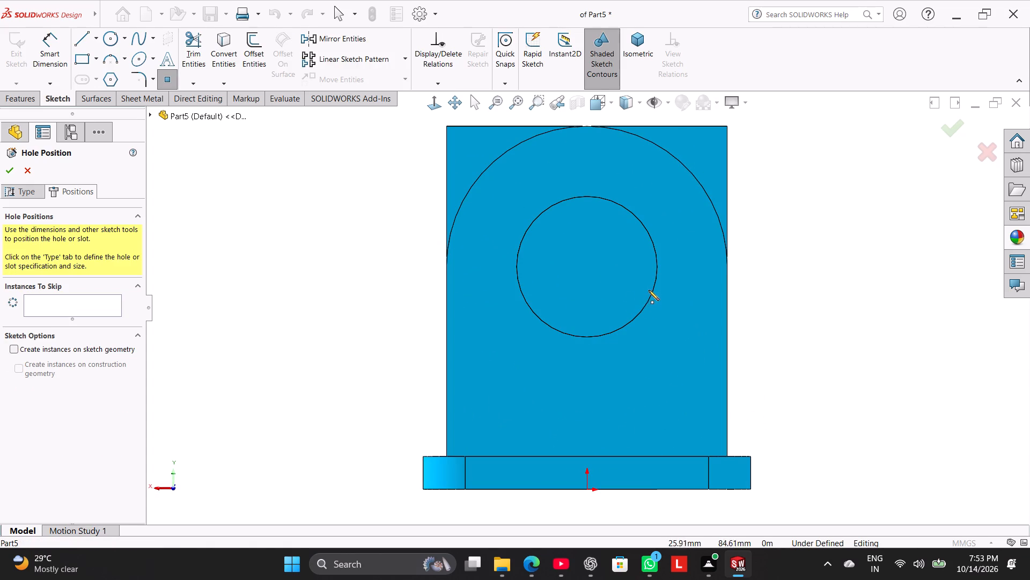
pyautogui.click(586, 266)
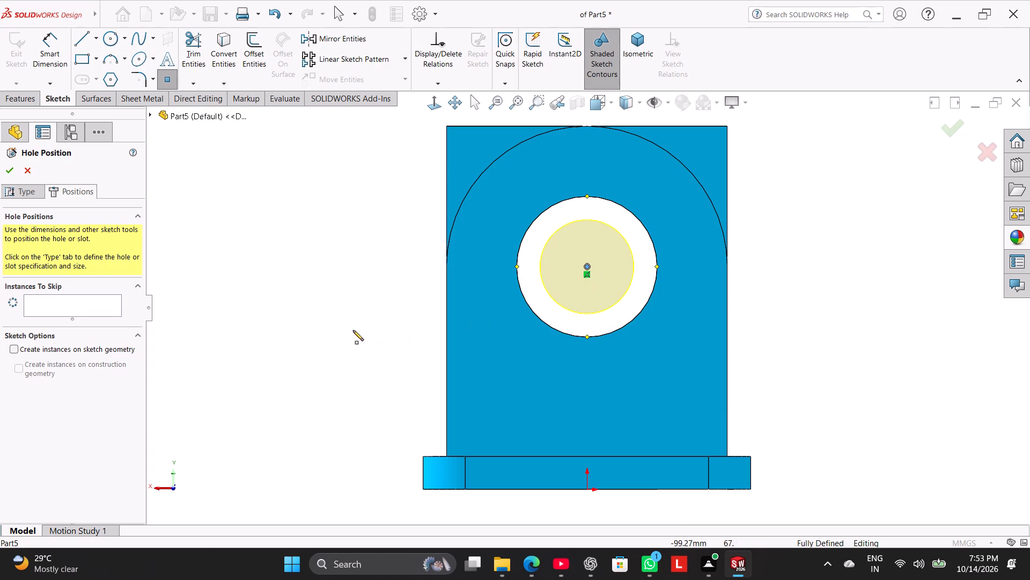
pyautogui.moveTo(353, 330); pyautogui.dragTo(396, 397, button='middle')
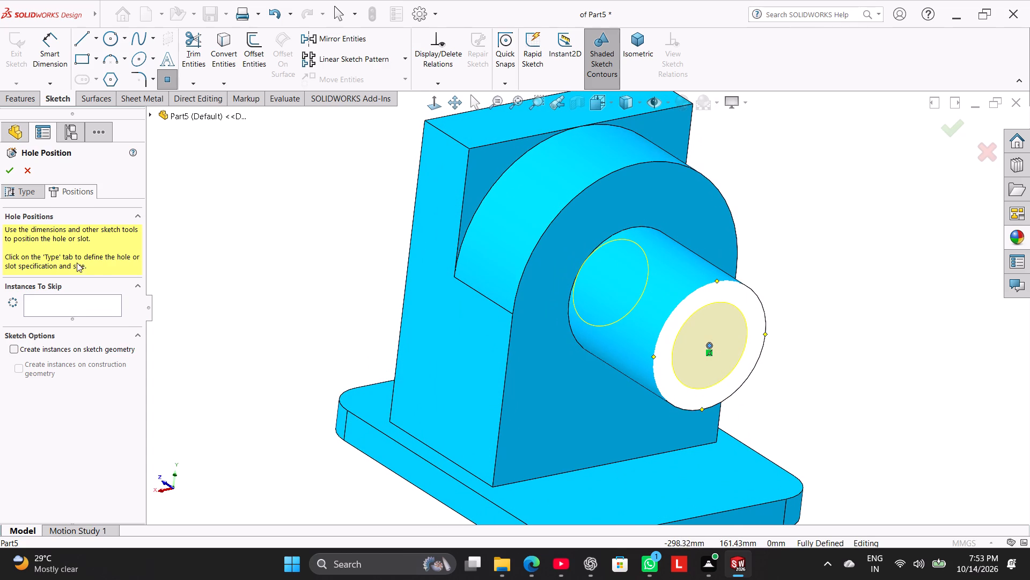
pyautogui.click(9, 172)
# Start another Hole Wizard hole with the same GB drill-size settings and set its custom diameter to 90 mm.
pyautogui.moveTo(269, 300); pyautogui.dragTo(193, 244, button='middle')
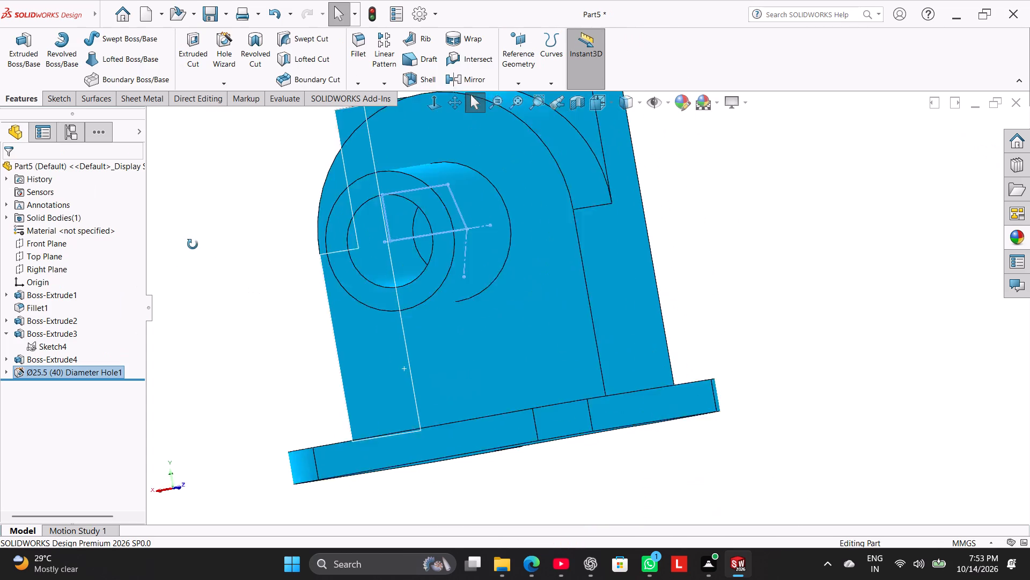
pyautogui.moveTo(193, 244); pyautogui.dragTo(223, 222, button='middle')
pyautogui.moveTo(245, 281); pyautogui.dragTo(416, 212, button='right')
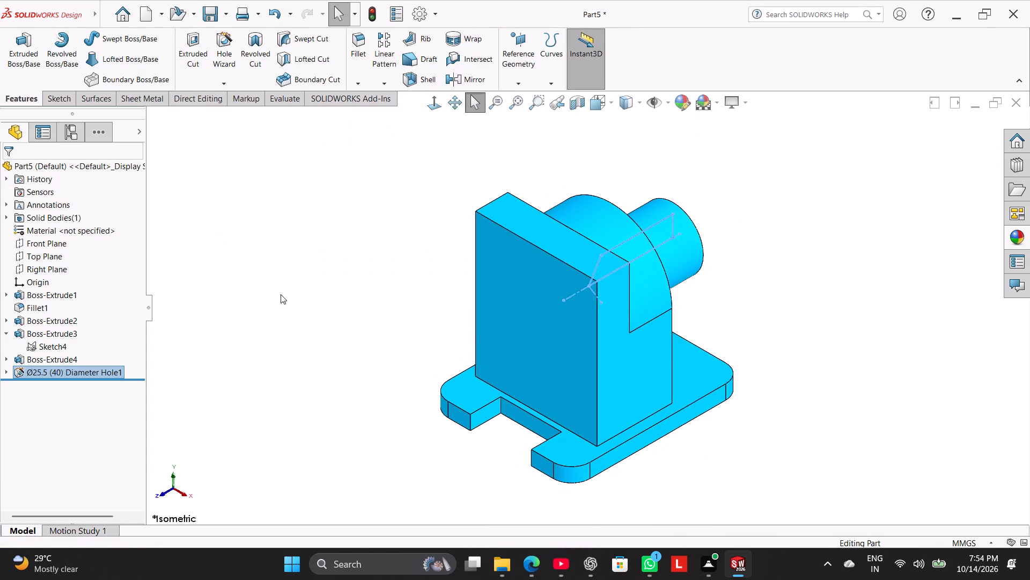
pyautogui.click(281, 294)
pyautogui.click(219, 58)
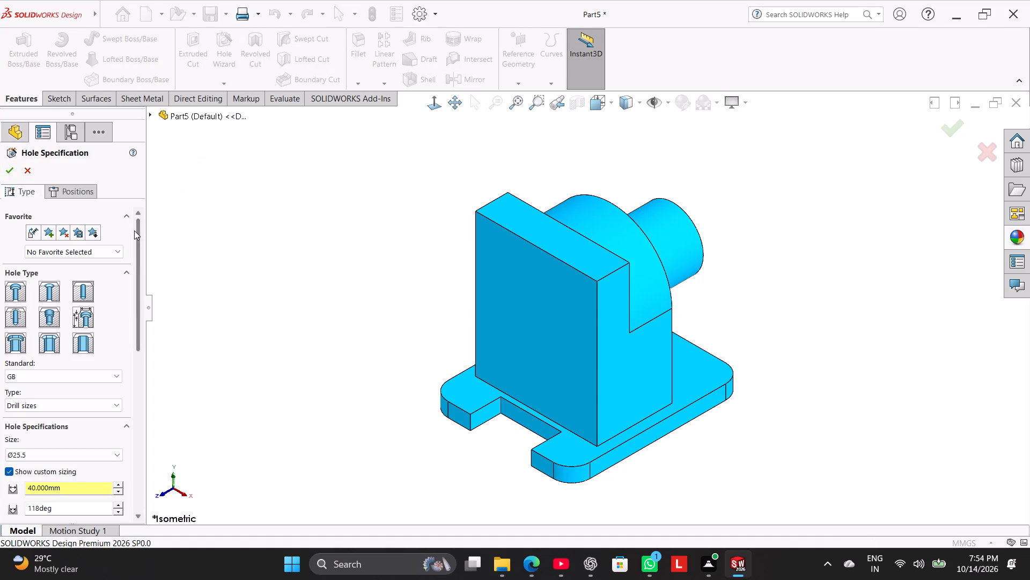
pyautogui.moveTo(136, 250); pyautogui.dragTo(141, 282)
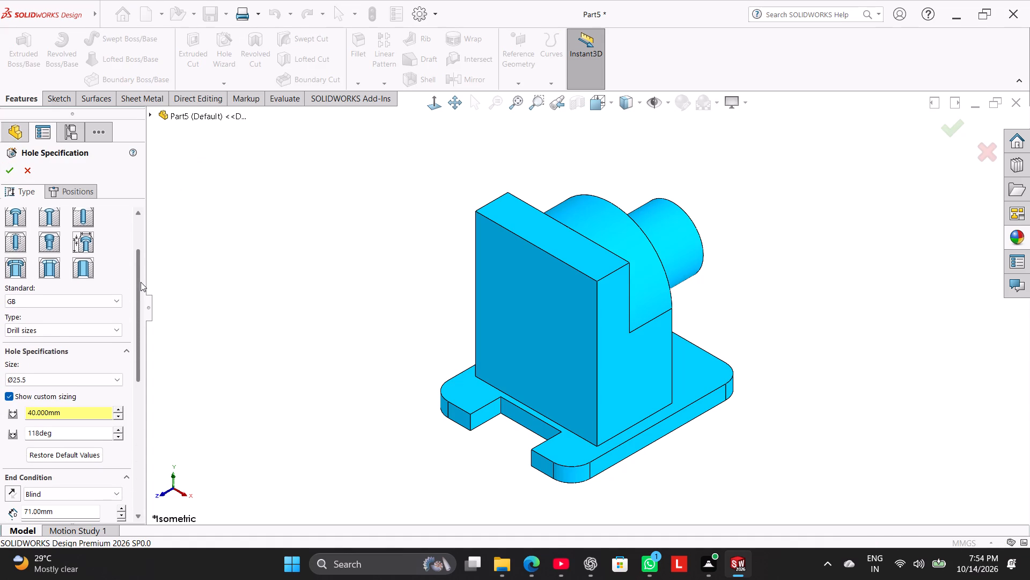
pyautogui.moveTo(141, 282); pyautogui.dragTo(149, 309)
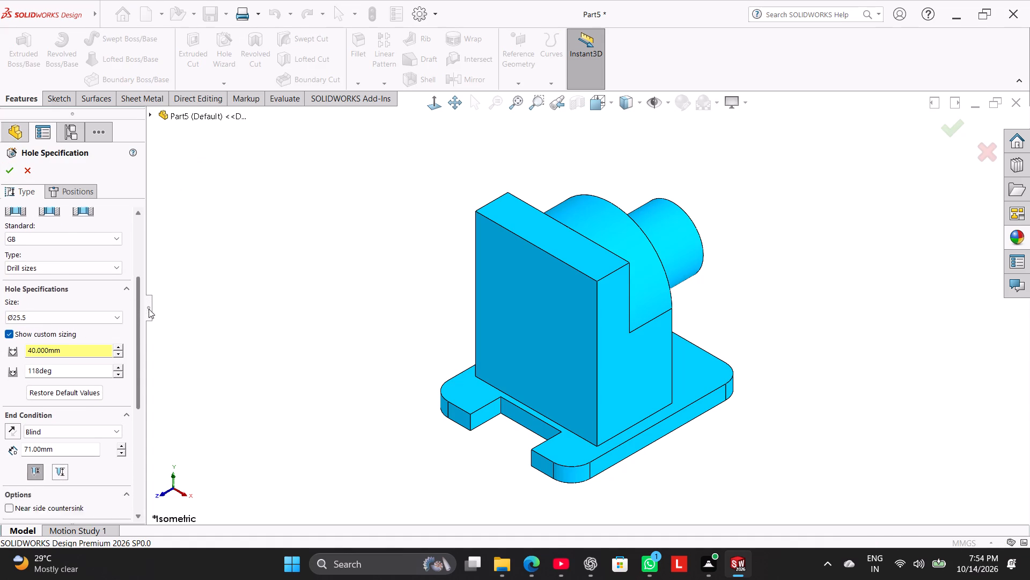
pyautogui.moveTo(149, 309); pyautogui.dragTo(162, 379)
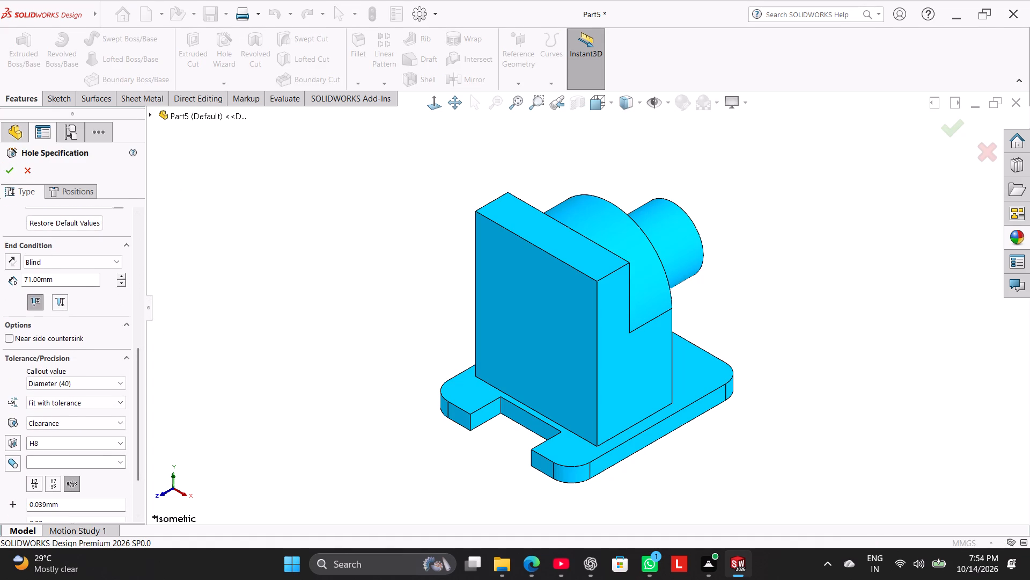
pyautogui.doubleClick(64, 283)
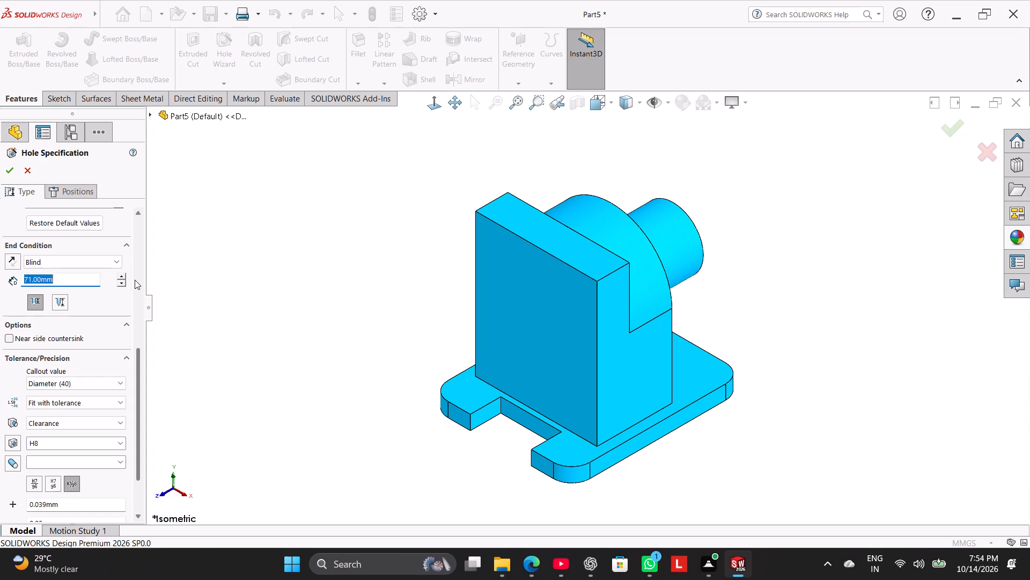
pyautogui.moveTo(136, 357); pyautogui.dragTo(123, 308)
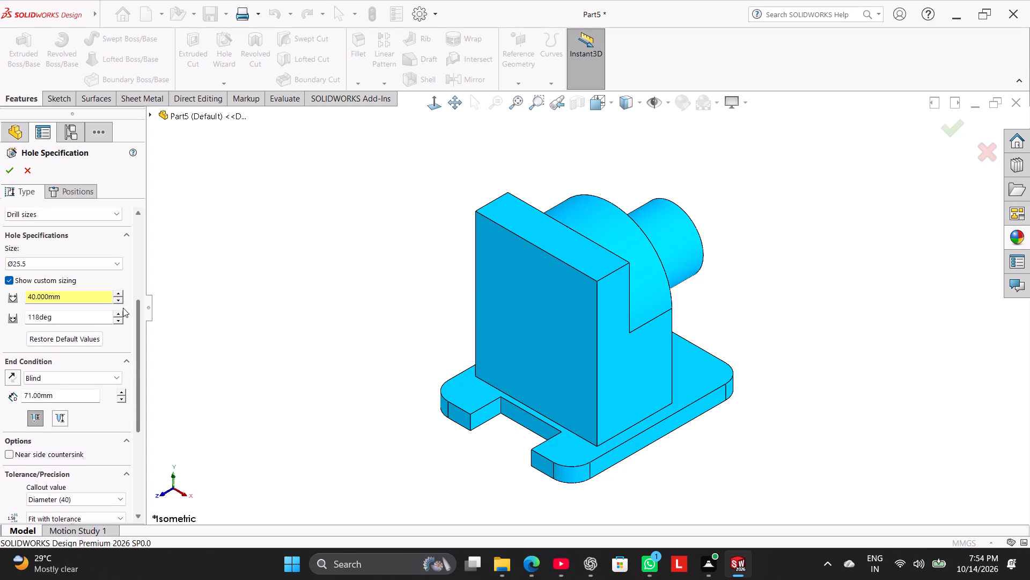
pyautogui.moveTo(123, 308); pyautogui.dragTo(123, 307)
pyautogui.doubleClick(75, 302)
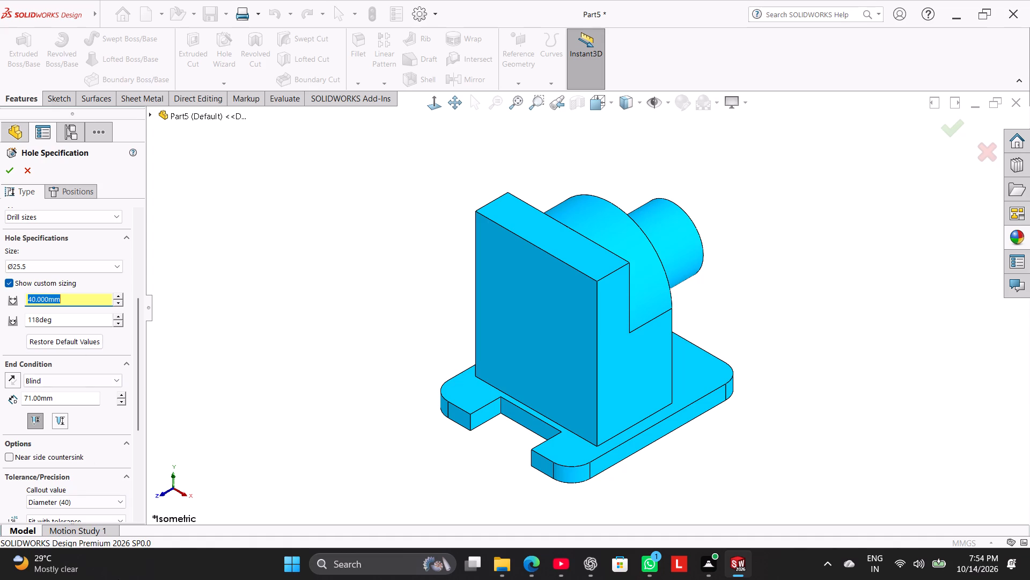
pyautogui.write('90')
pyautogui.press('Return')
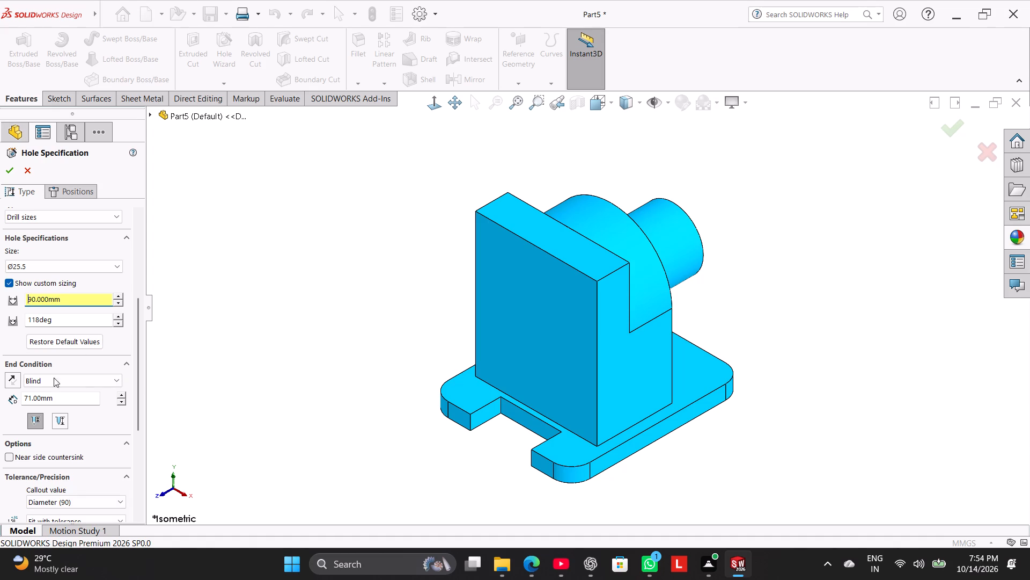
# Set the new hole's blind depth to 16 mm.
pyautogui.doubleClick(75, 402)
pyautogui.write('16')
pyautogui.press('Return')
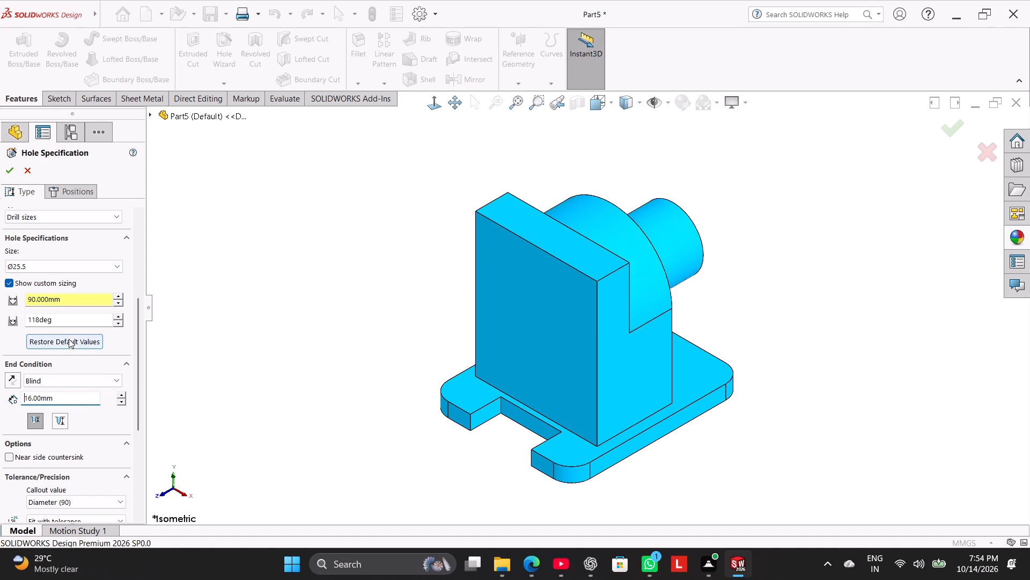
# Place the 90 mm hole on the rectangular block's flat outer face, centred on the cylinder's axis with hidden lines shown, and finish it.
pyautogui.moveTo(141, 332); pyautogui.dragTo(155, 424)
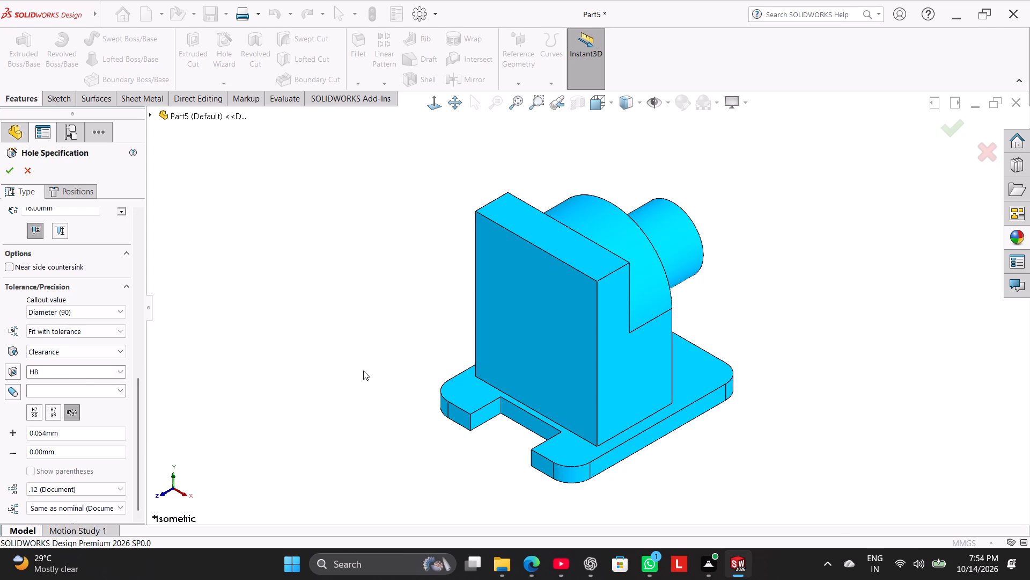
pyautogui.click(526, 313)
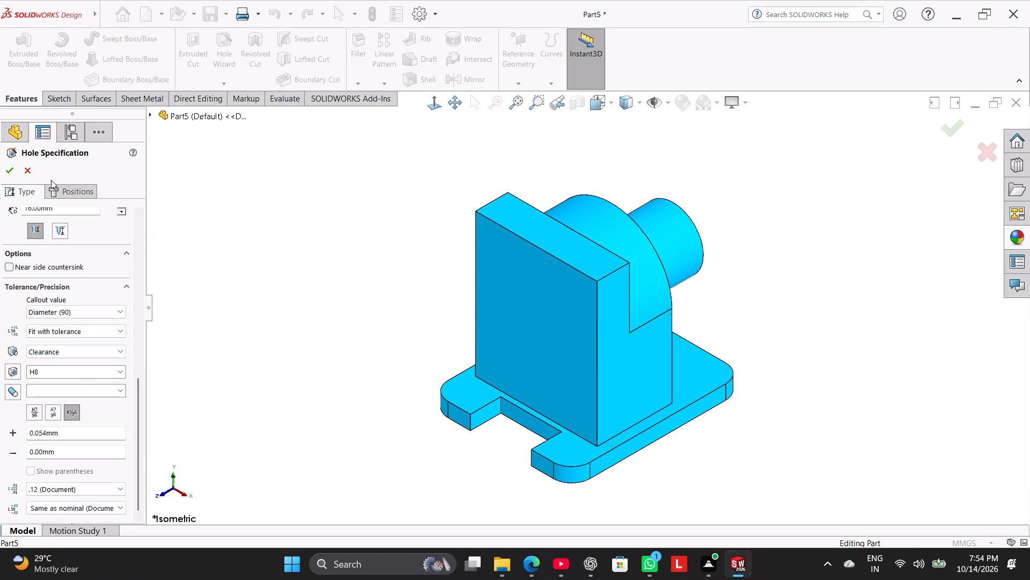
pyautogui.click(72, 190)
pyautogui.click(526, 262)
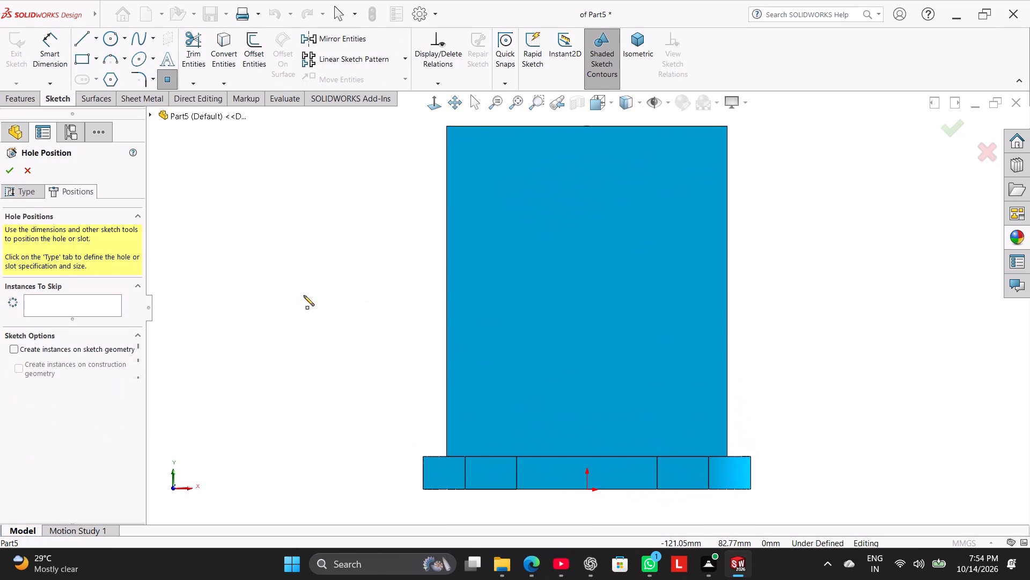
pyautogui.click(641, 107)
pyautogui.click(629, 190)
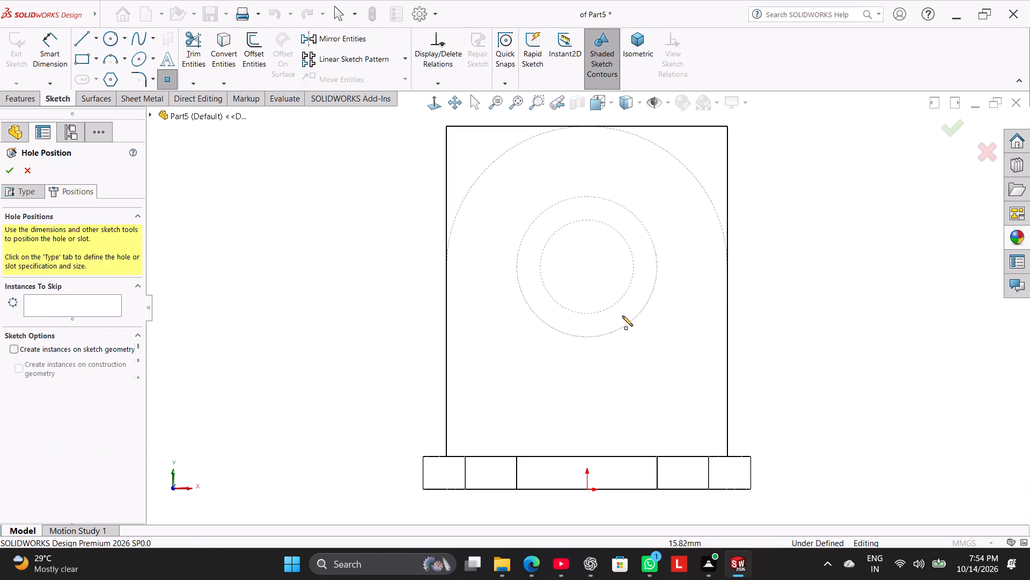
pyautogui.click(586, 266)
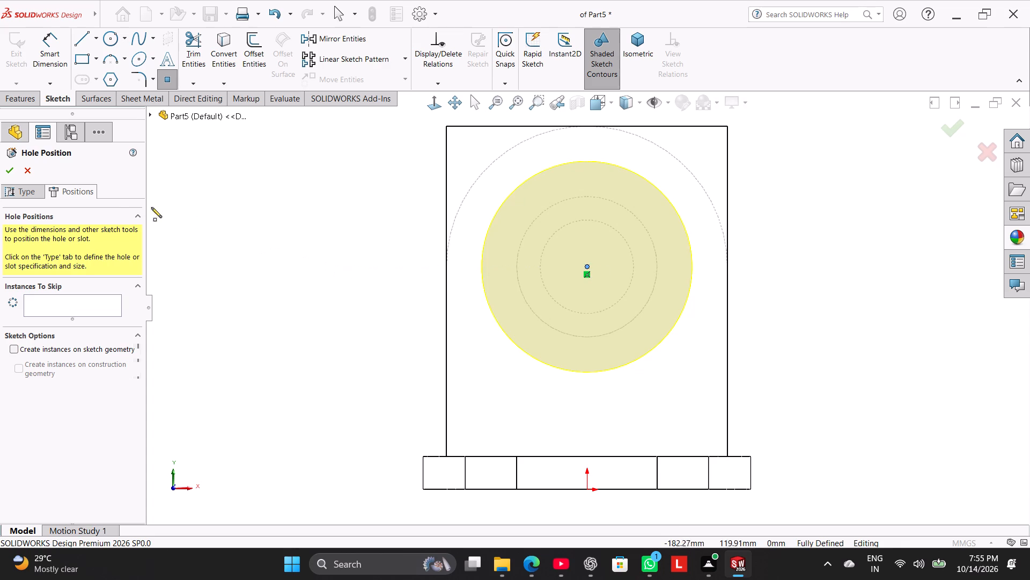
pyautogui.click(10, 164)
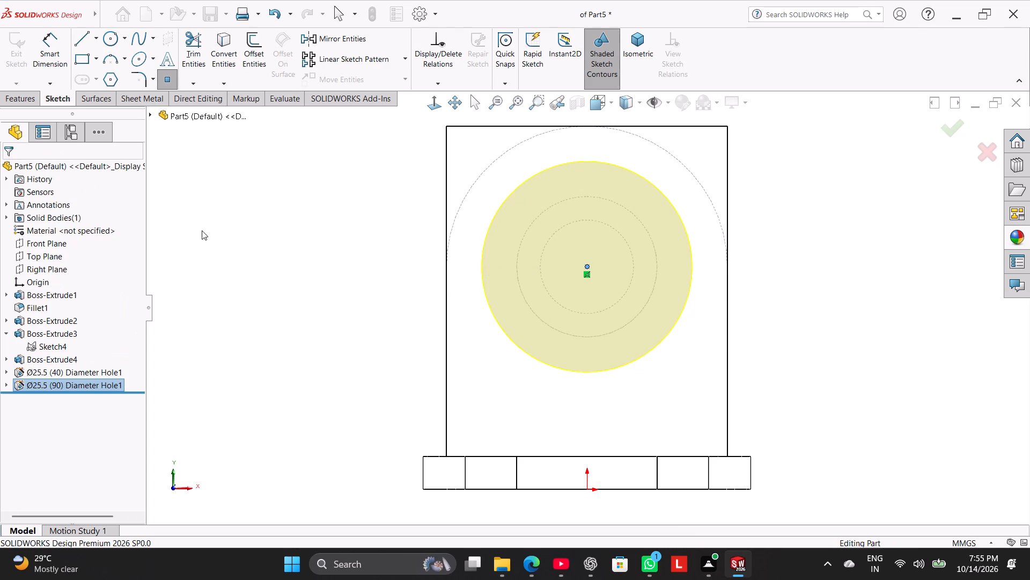
# Return the model's display style to shaded with edges and clear the selection.
pyautogui.moveTo(307, 248); pyautogui.dragTo(210, 307, button='middle')
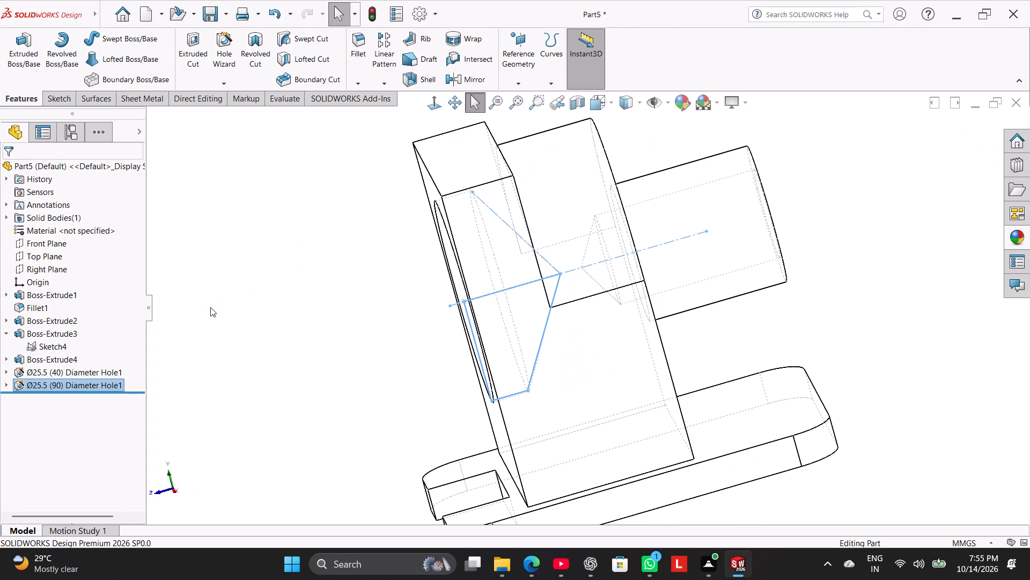
pyautogui.click(641, 102)
pyautogui.click(628, 123)
pyautogui.click(358, 256)
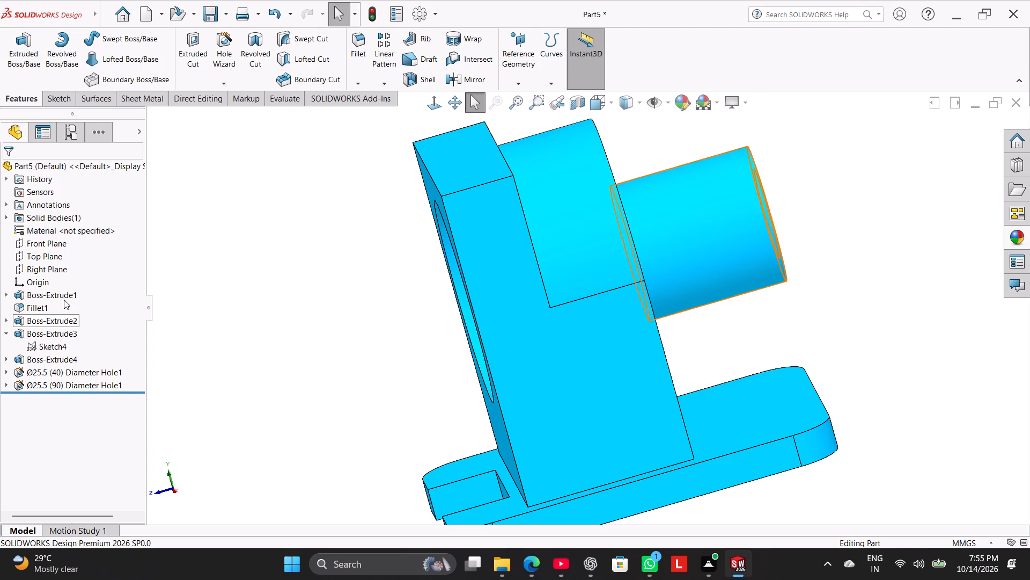
# On the Right Plane, sketch a 135 mm horizontal construction line along the cylinder's axis, from its end face to the block's outer face.
pyautogui.click(59, 271)
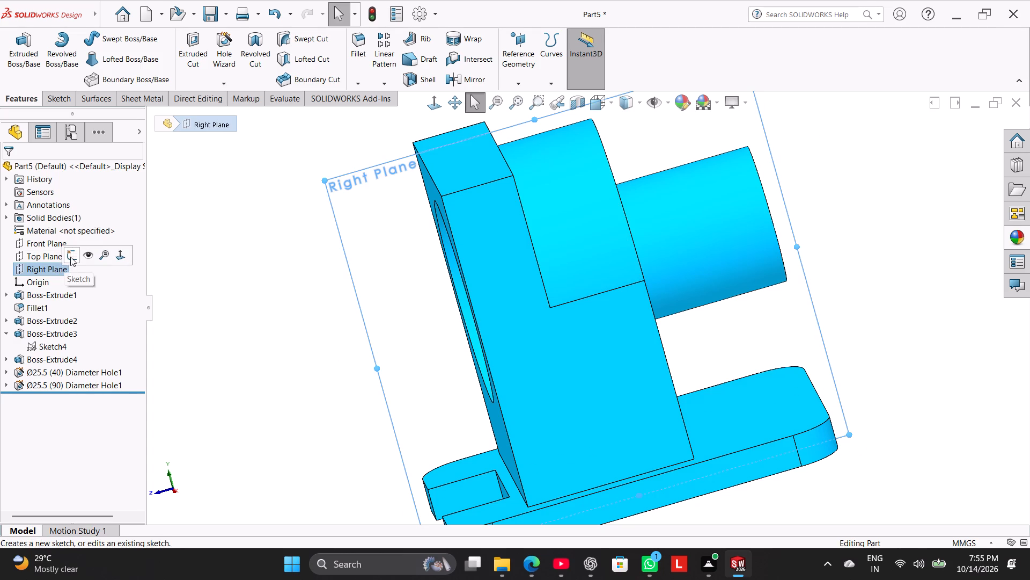
pyautogui.click(70, 257)
pyautogui.click(280, 247)
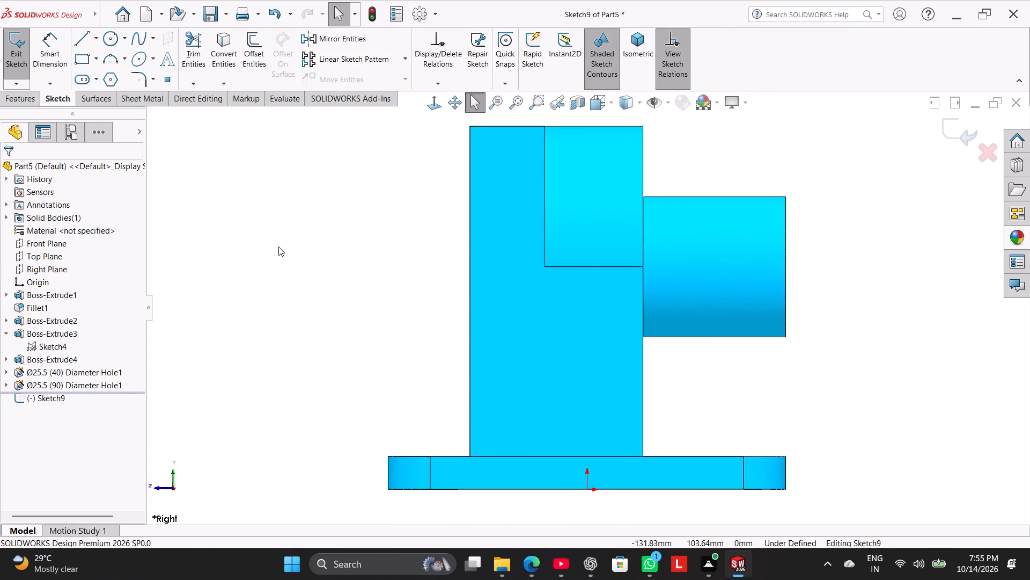
pyautogui.click(89, 41)
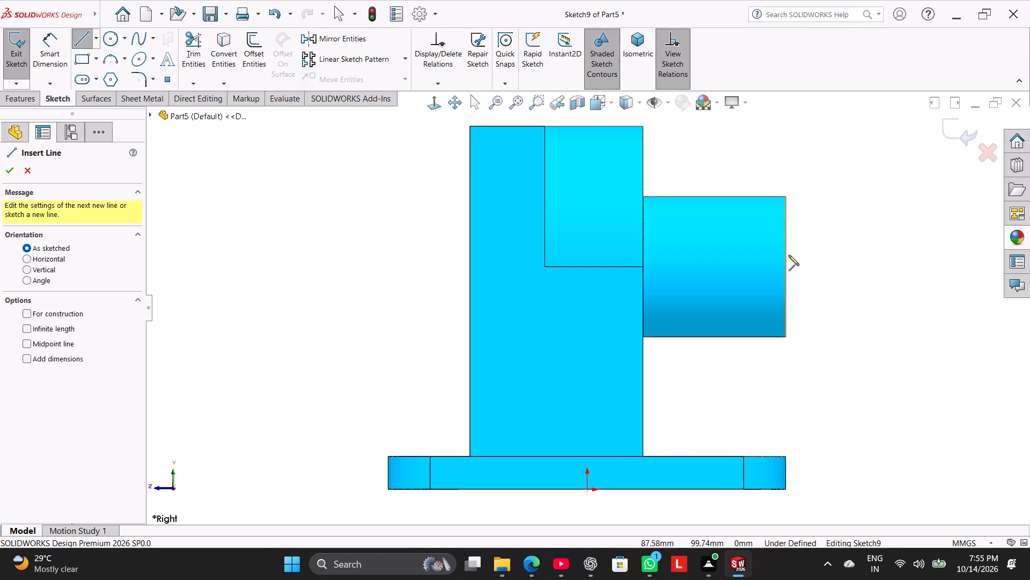
pyautogui.click(785, 268)
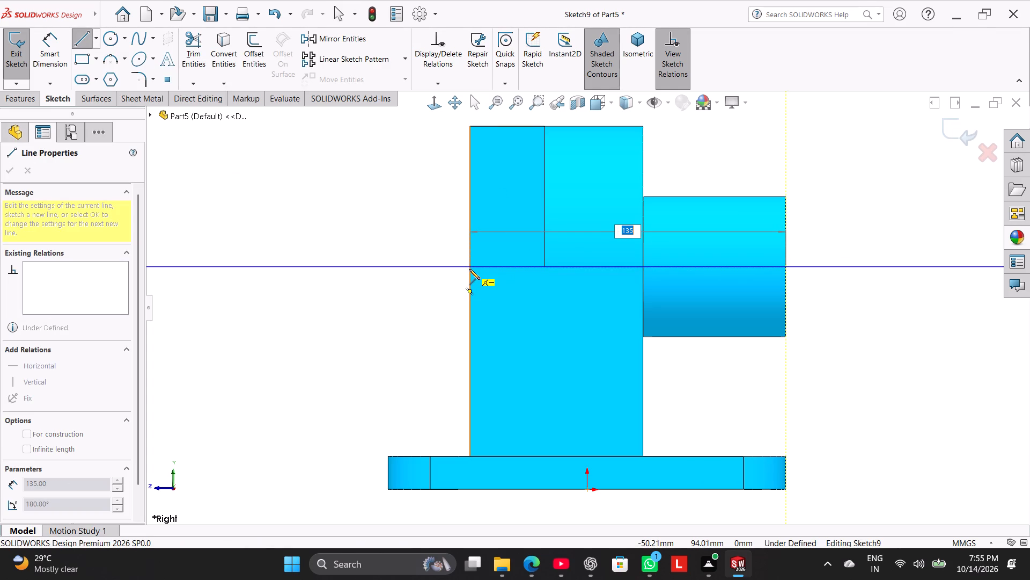
pyautogui.click(469, 269)
pyautogui.rightClick(394, 282)
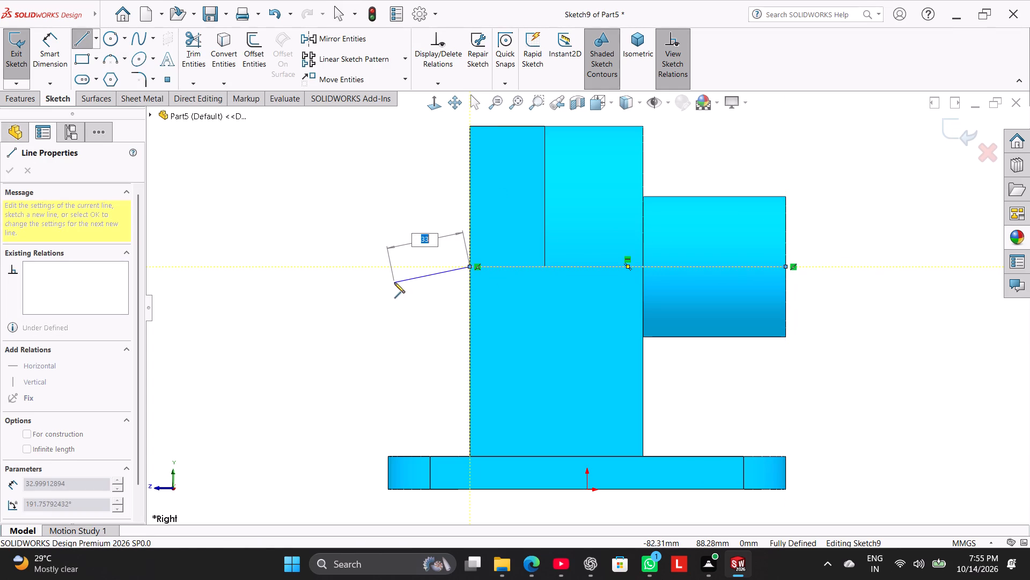
pyautogui.click(403, 287)
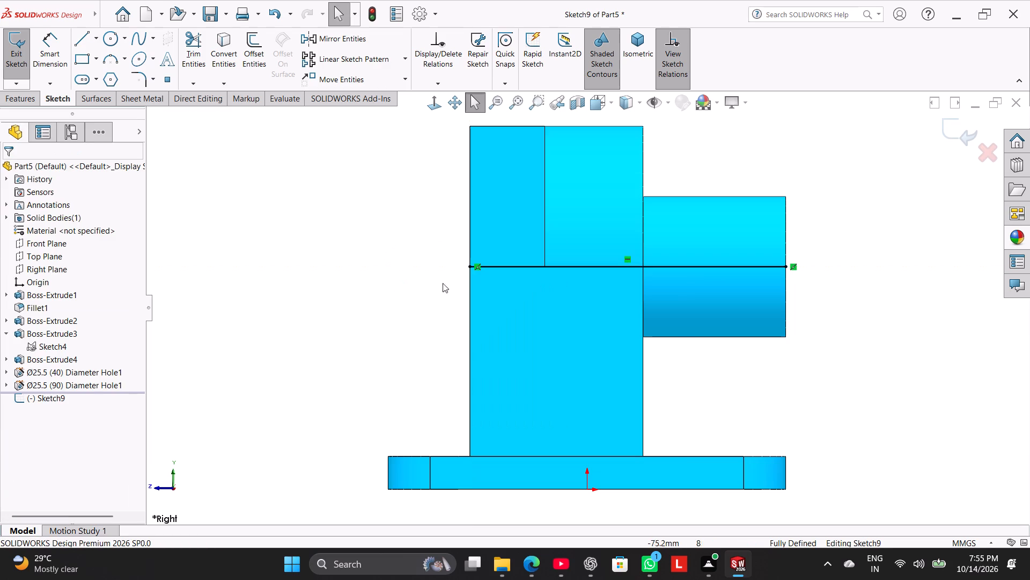
pyautogui.rightClick(502, 267)
pyautogui.click(528, 255)
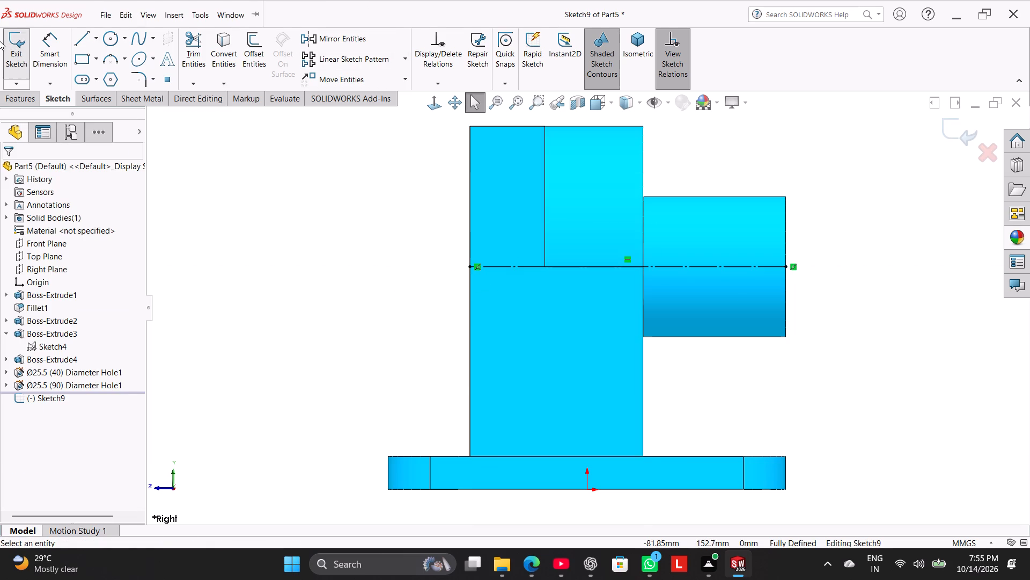
# Sketch a three-sided rectangular profile of lines above the centreline, about 43 mm tall, with both vertical sides ending on it.
pyautogui.click(86, 35)
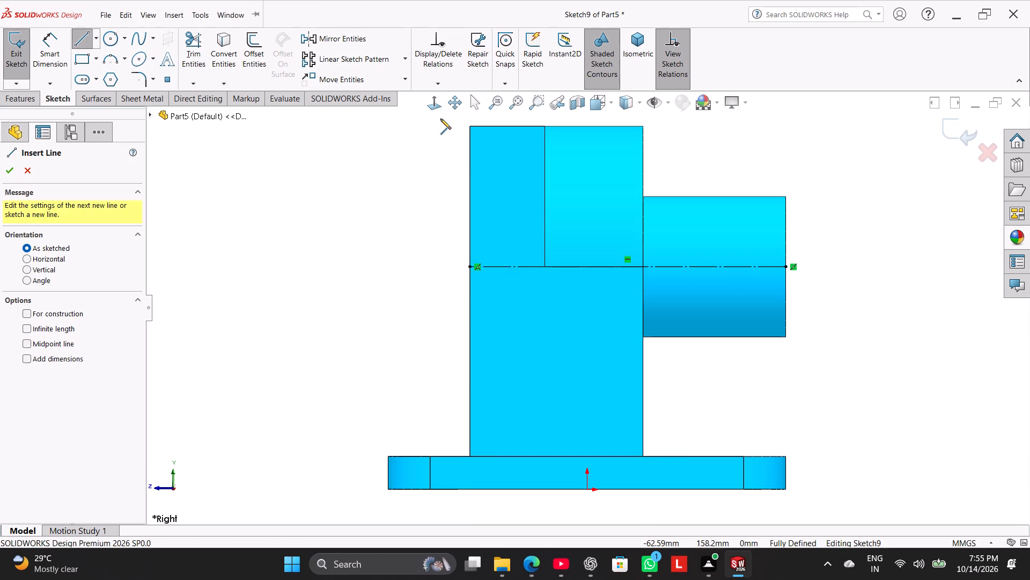
pyautogui.click(520, 266)
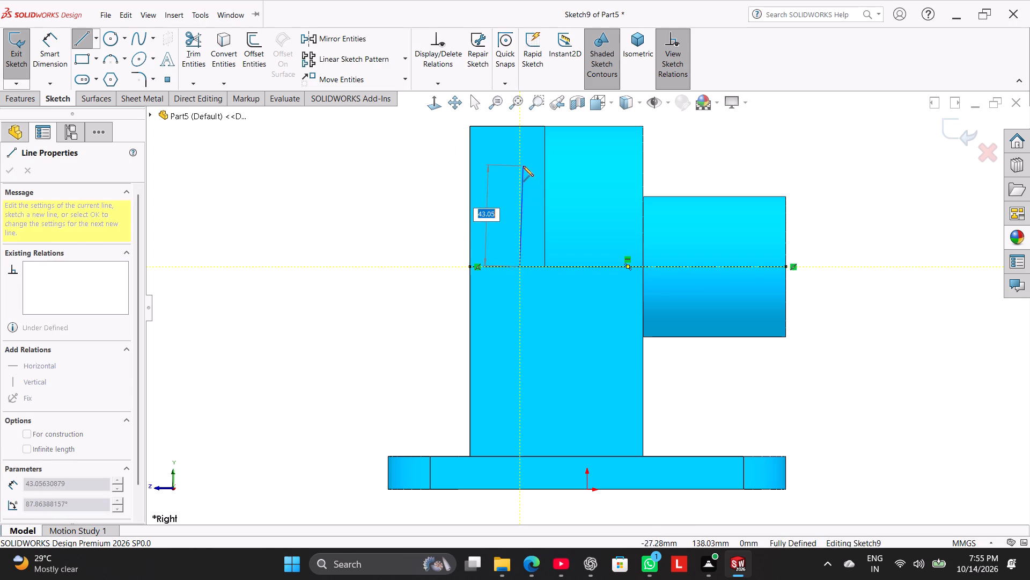
pyautogui.click(521, 166)
pyautogui.click(621, 167)
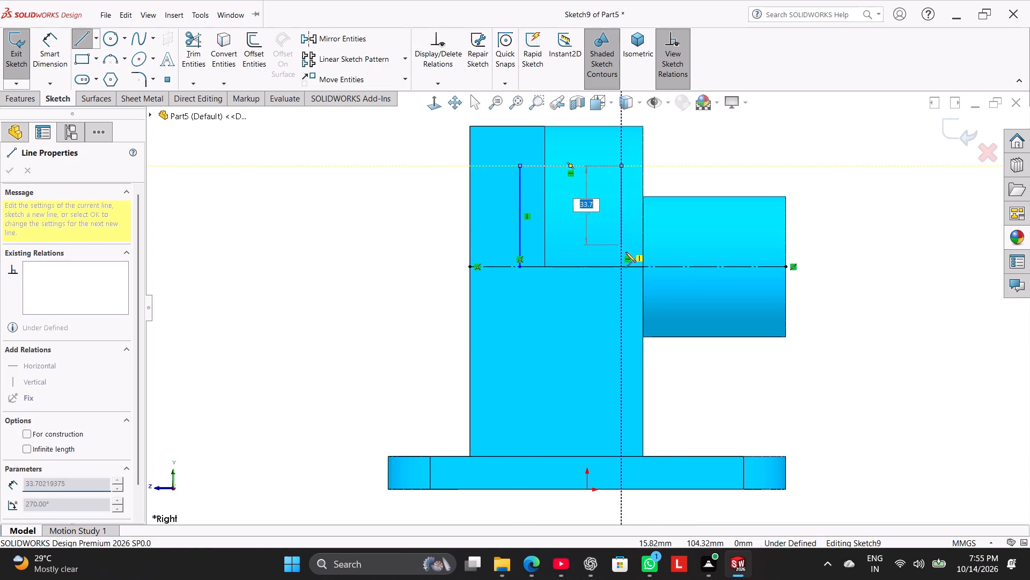
pyautogui.click(624, 267)
pyautogui.rightClick(370, 259)
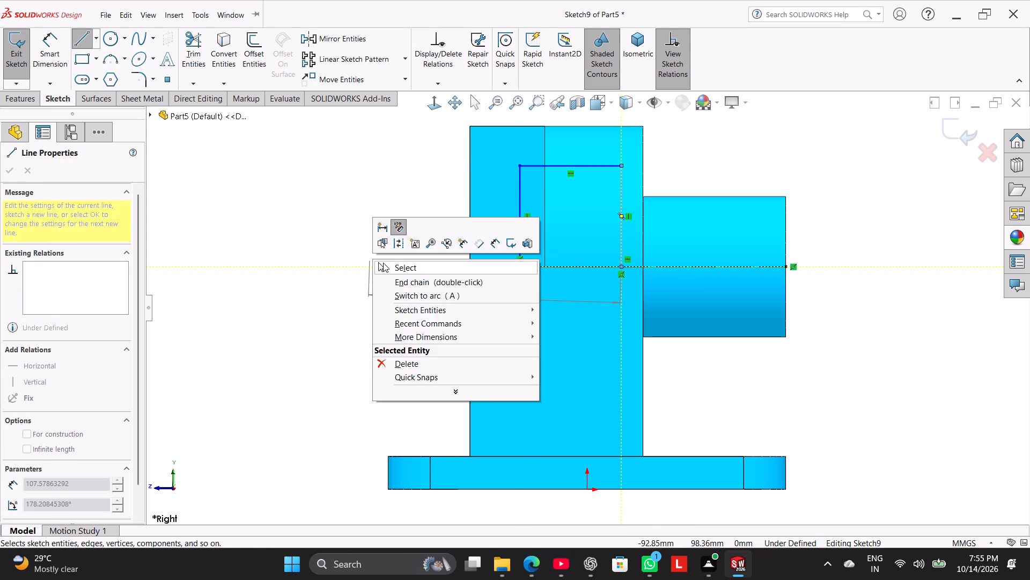
pyautogui.click(383, 263)
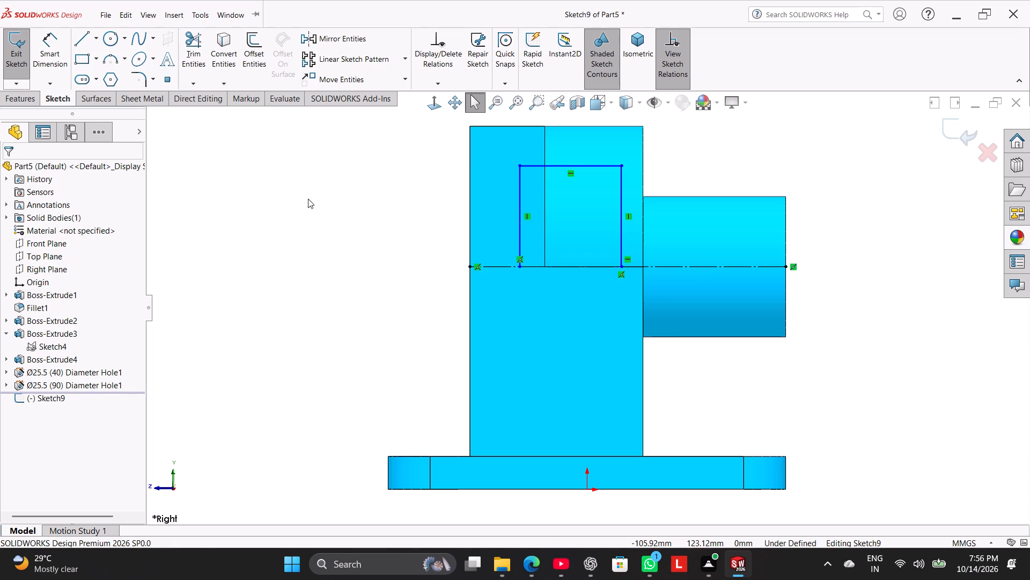
# Dimension the profile's vertical side nearer the cylinder at 10 mm from the upright's face on the cylinder side.
pyautogui.click(66, 53)
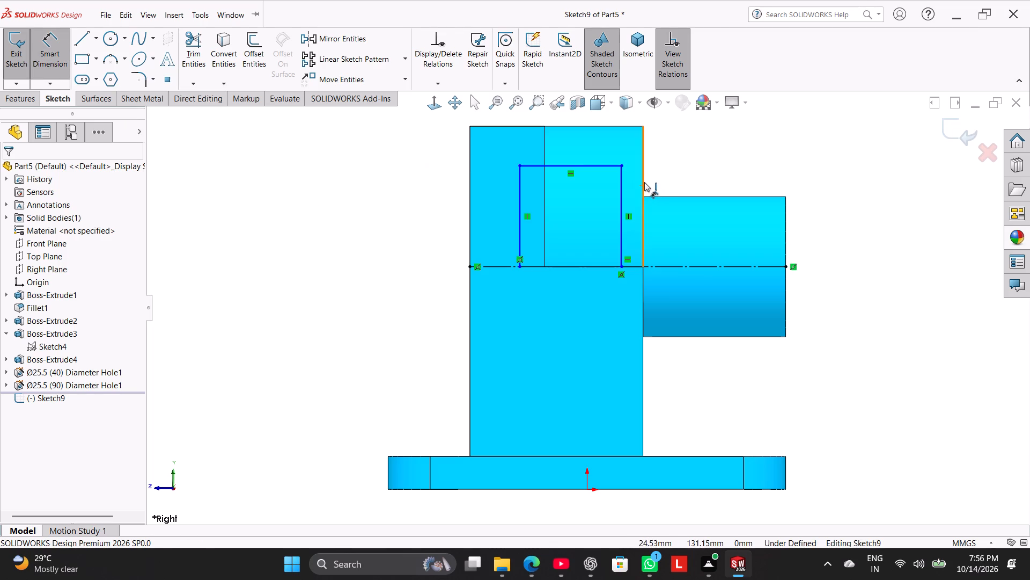
pyautogui.click(644, 182)
pyautogui.click(623, 182)
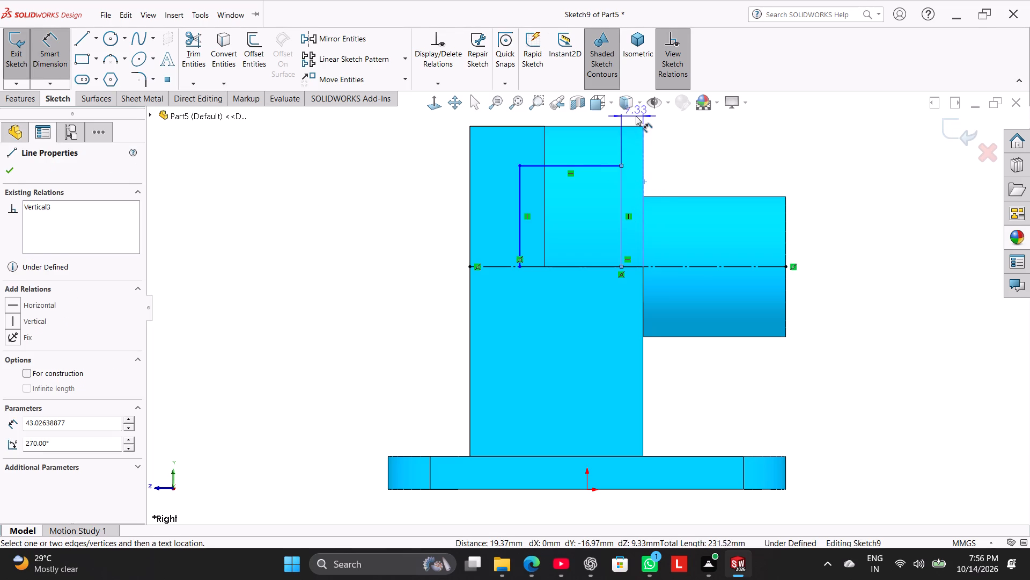
pyautogui.click(636, 116)
pyautogui.write('10')
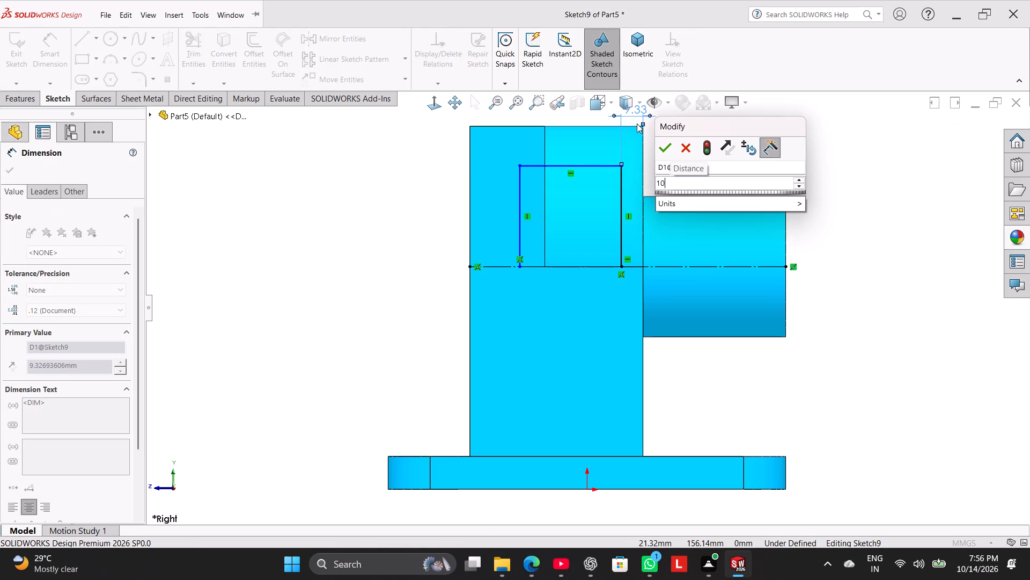
pyautogui.press('Return')
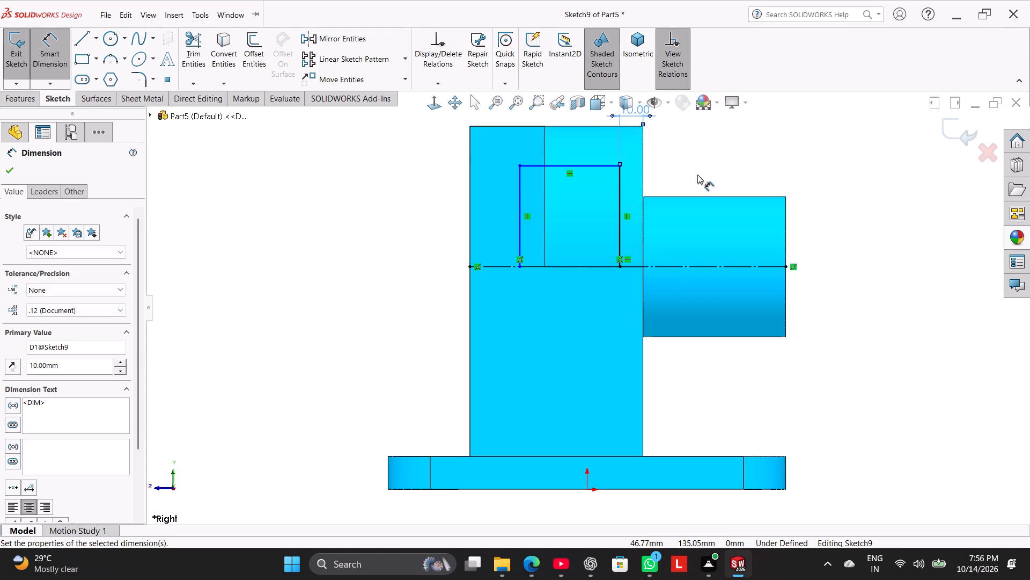
# Dimension the profile's other vertical side at 16 mm from the rectangular block's flat outer face.
pyautogui.scroll(2, 697, 175)
pyautogui.click(540, 218)
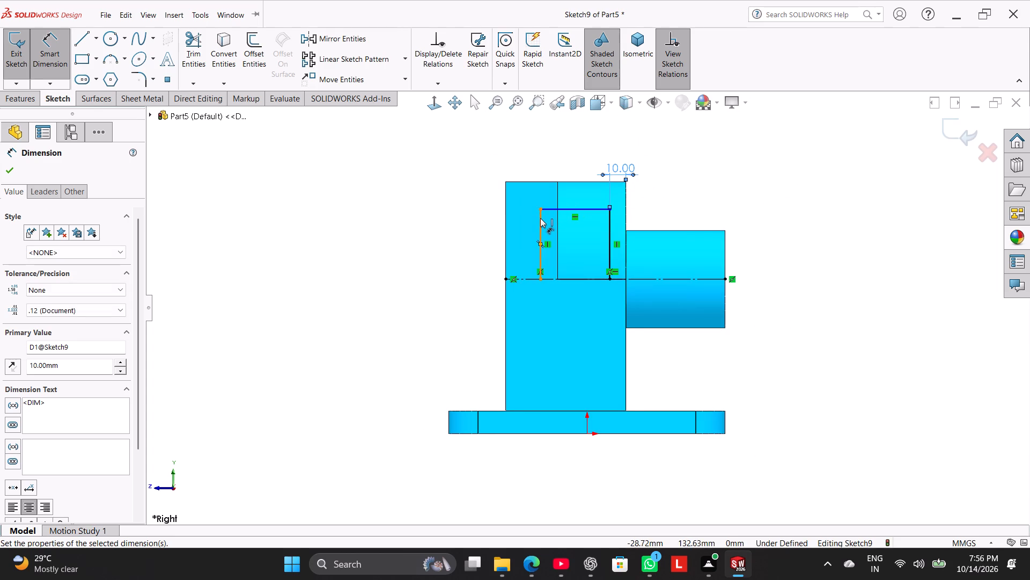
pyautogui.click(506, 217)
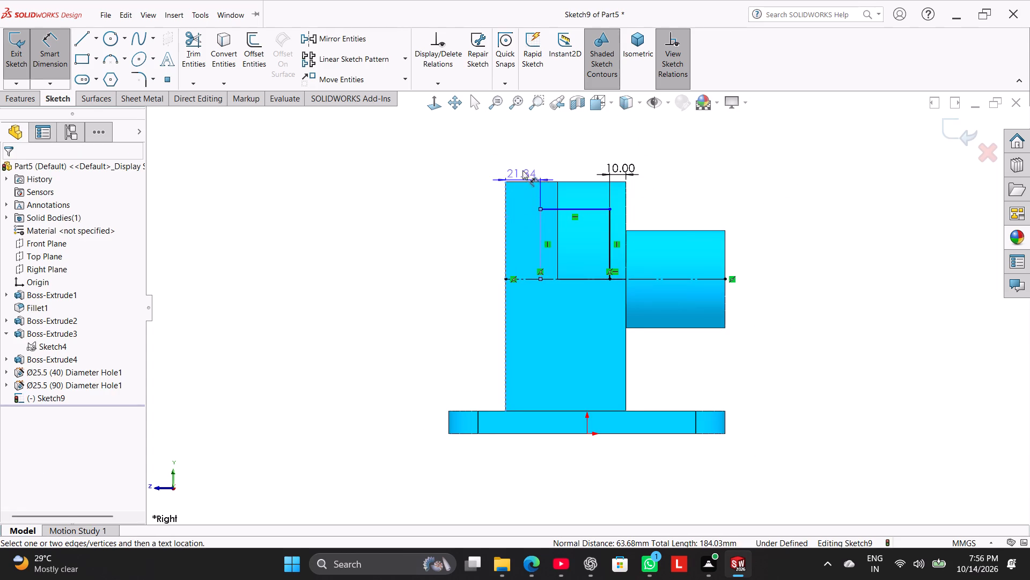
pyautogui.click(523, 157)
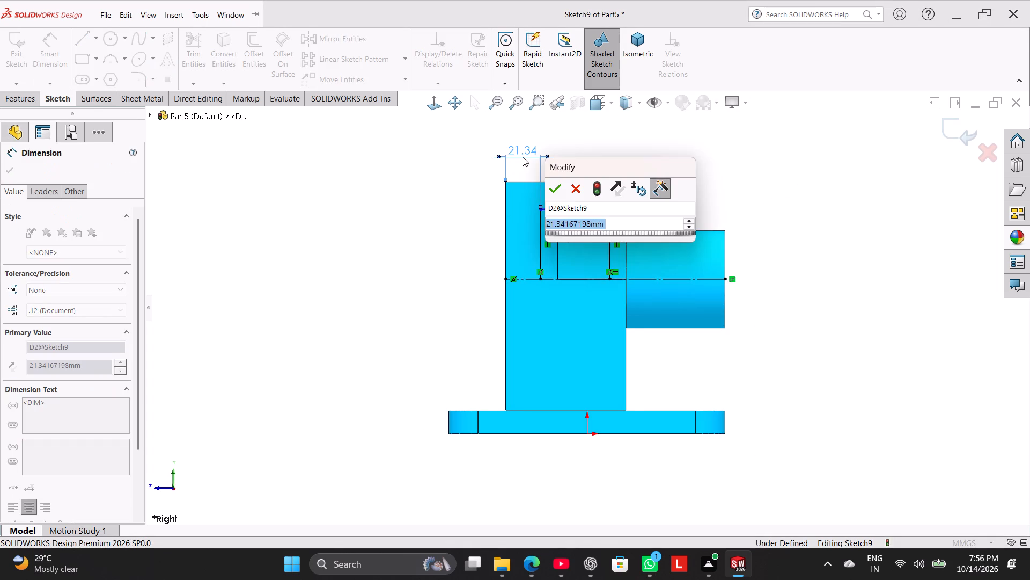
pyautogui.click(523, 157)
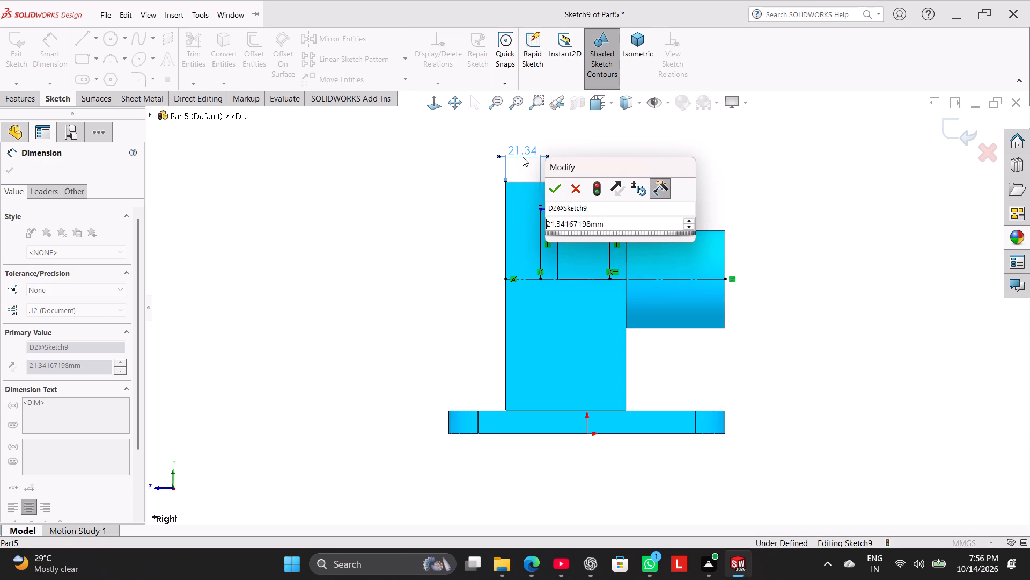
pyautogui.hotkey('ctrl', 'a')
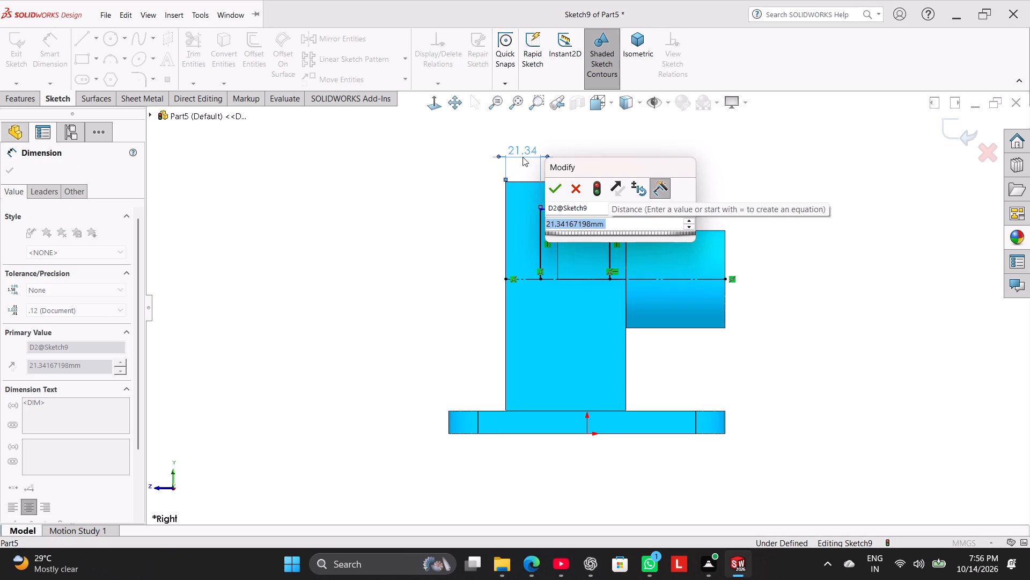
pyautogui.write('16')
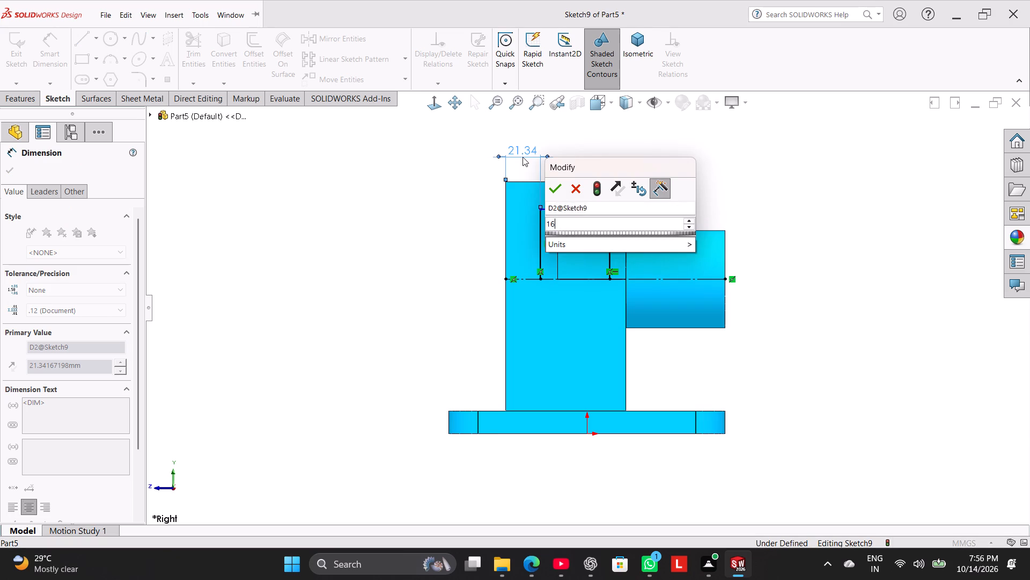
pyautogui.press('Return')
pyautogui.click(369, 329)
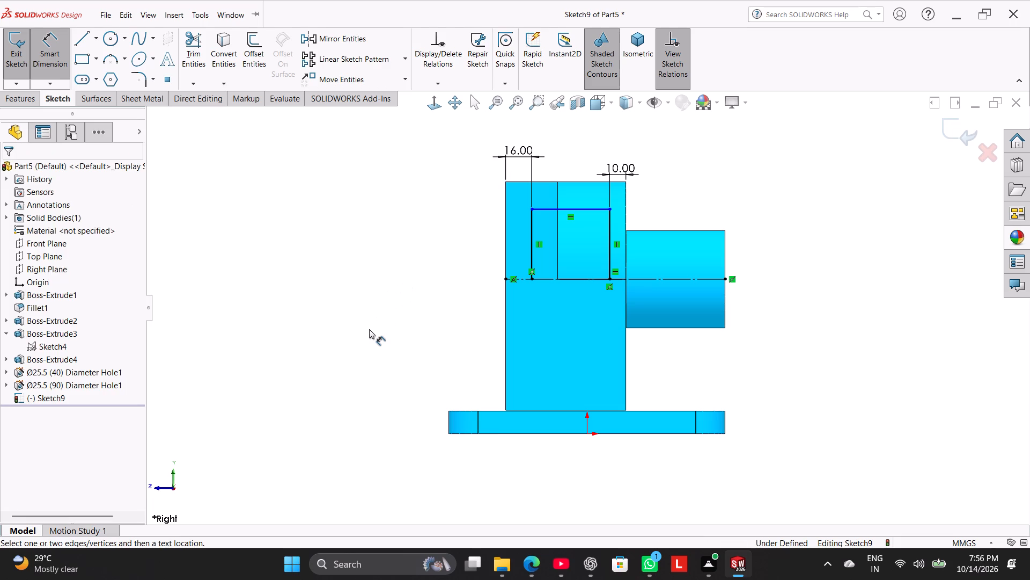
# Add a doubled diameter dimension of 100 mm between the profile's horizontal line and the centreline, and leave the dimension tool.
pyautogui.click(554, 207)
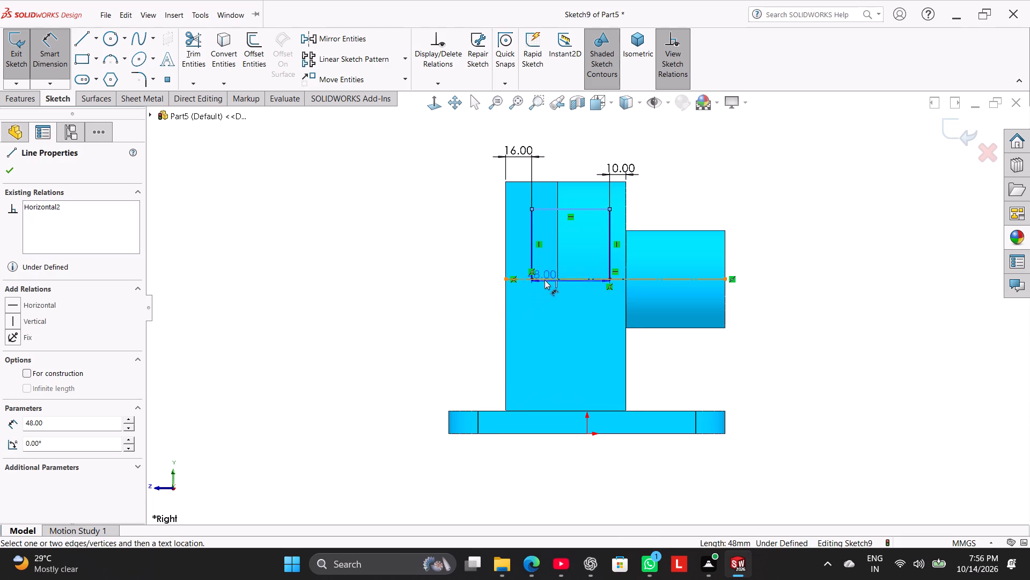
pyautogui.click(551, 277)
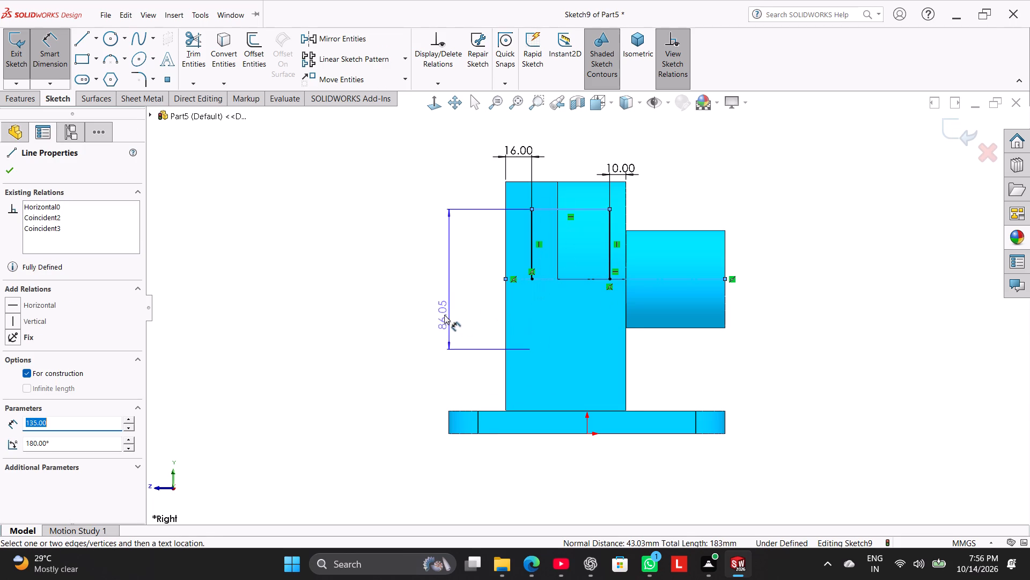
pyautogui.click(425, 300)
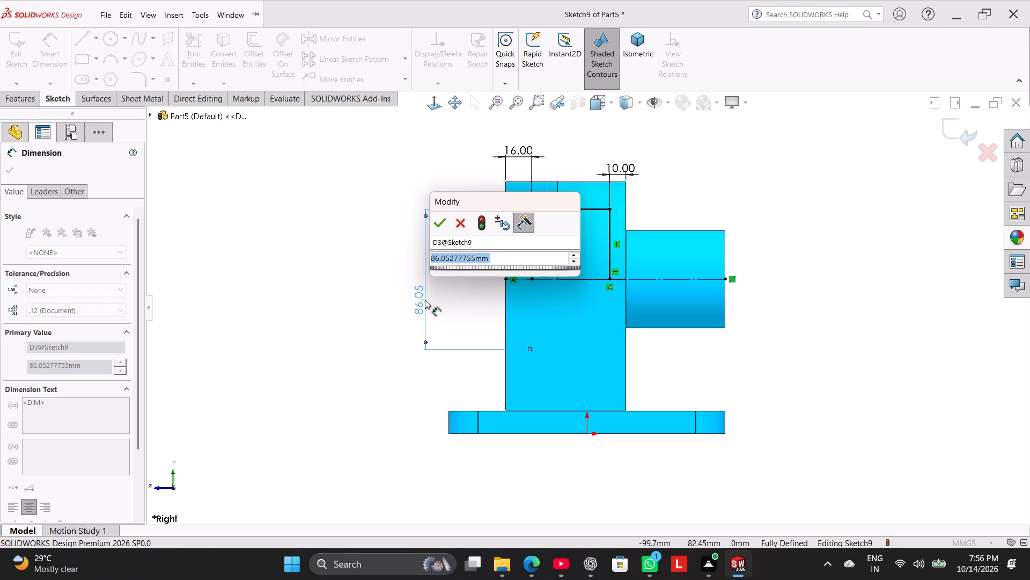
pyautogui.write('100')
pyautogui.press('Return')
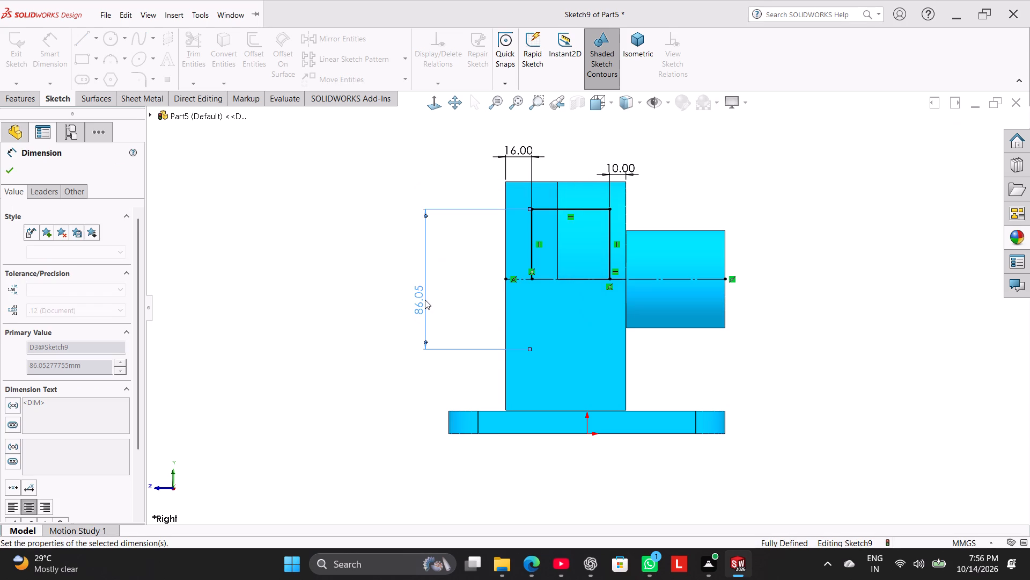
pyautogui.rightClick(313, 270)
pyautogui.click(348, 303)
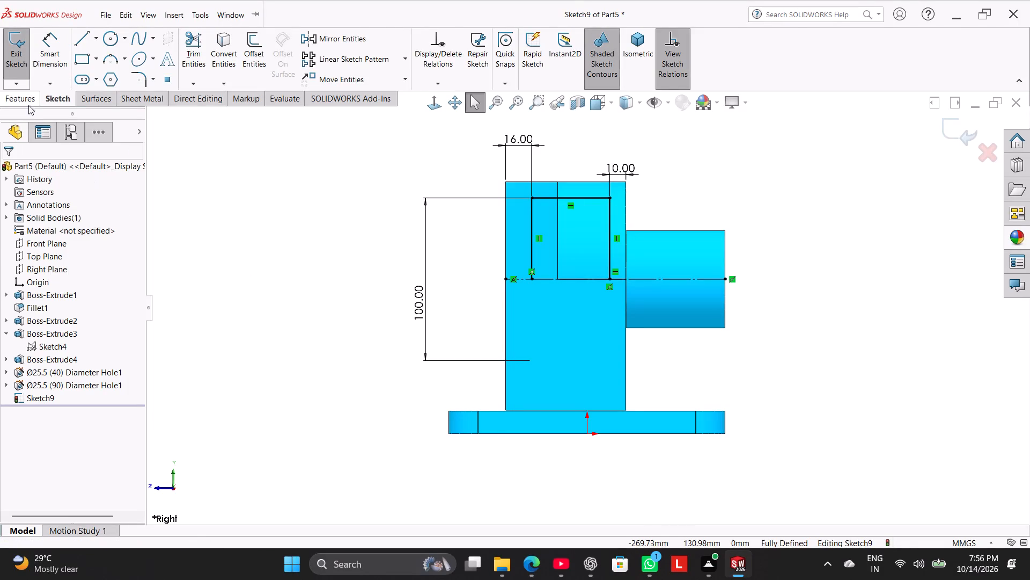
# Cut the rectangular profile out of the upright with a 360° Revolved Cut about the horizontal centreline.
pyautogui.click(25, 103)
pyautogui.click(254, 56)
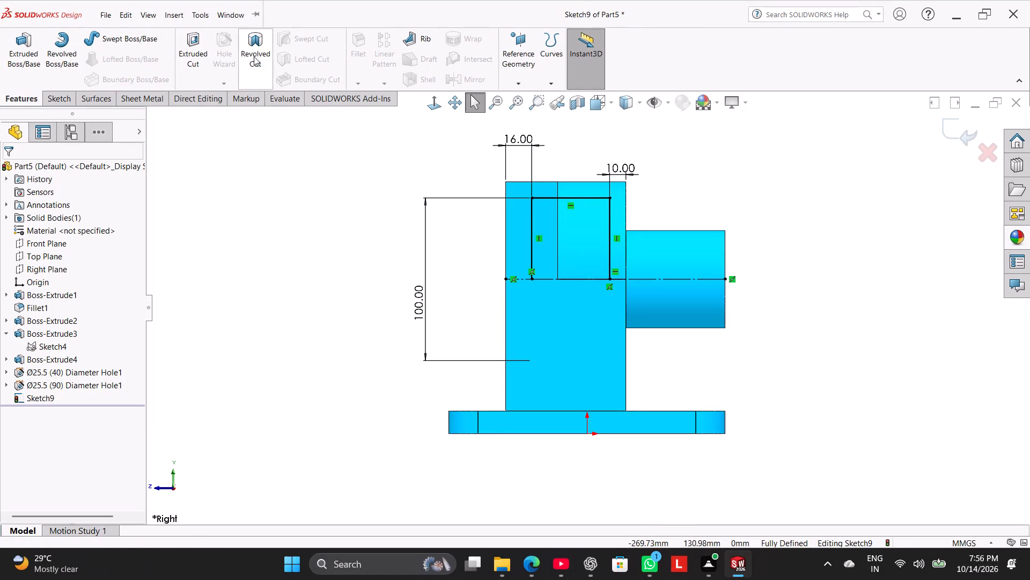
pyautogui.click(539, 285)
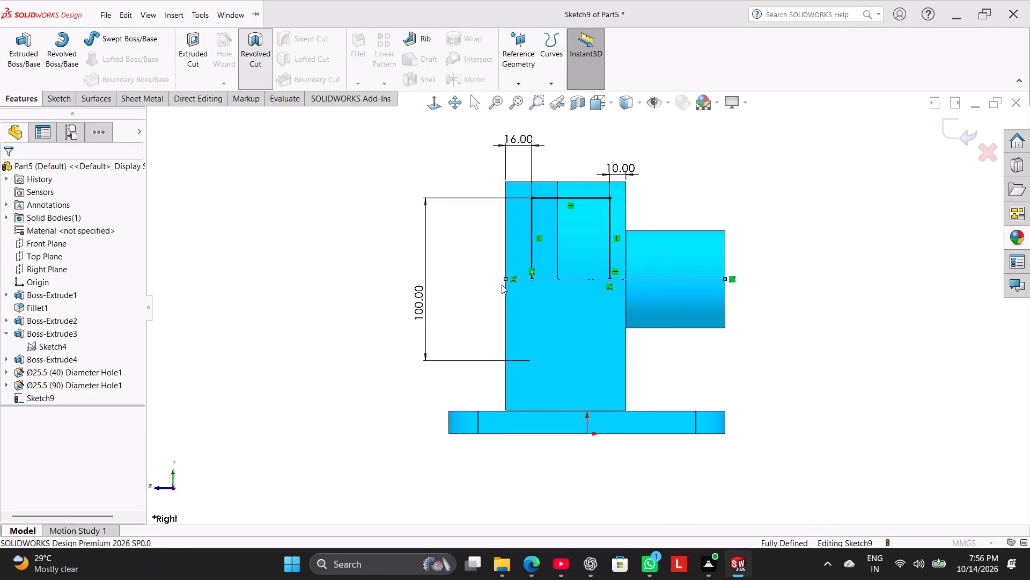
pyautogui.moveTo(348, 263); pyautogui.dragTo(349, 296, button='middle')
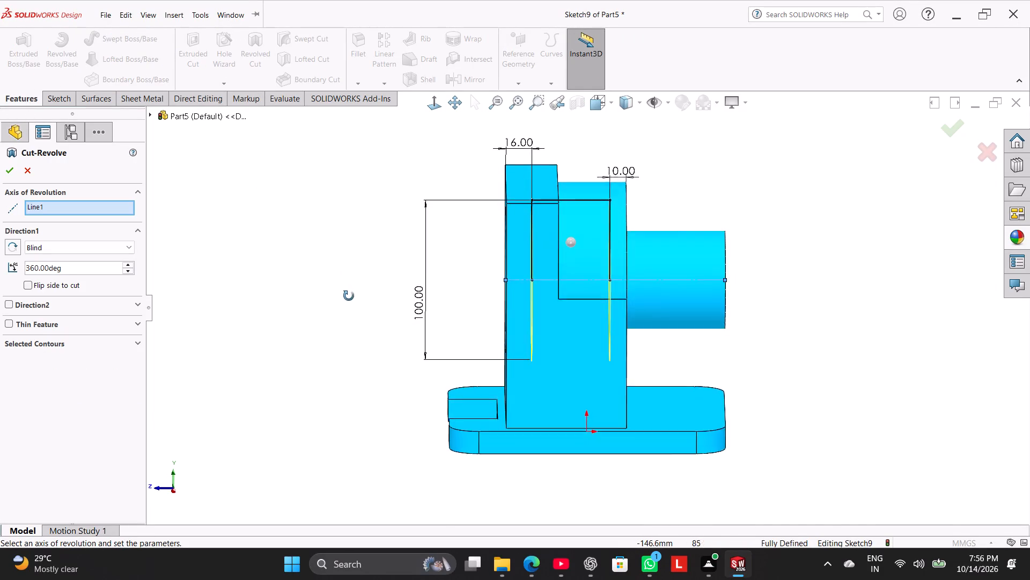
pyautogui.moveTo(349, 296); pyautogui.dragTo(349, 370, button='middle')
pyautogui.moveTo(341, 343); pyautogui.dragTo(396, 264, button='right')
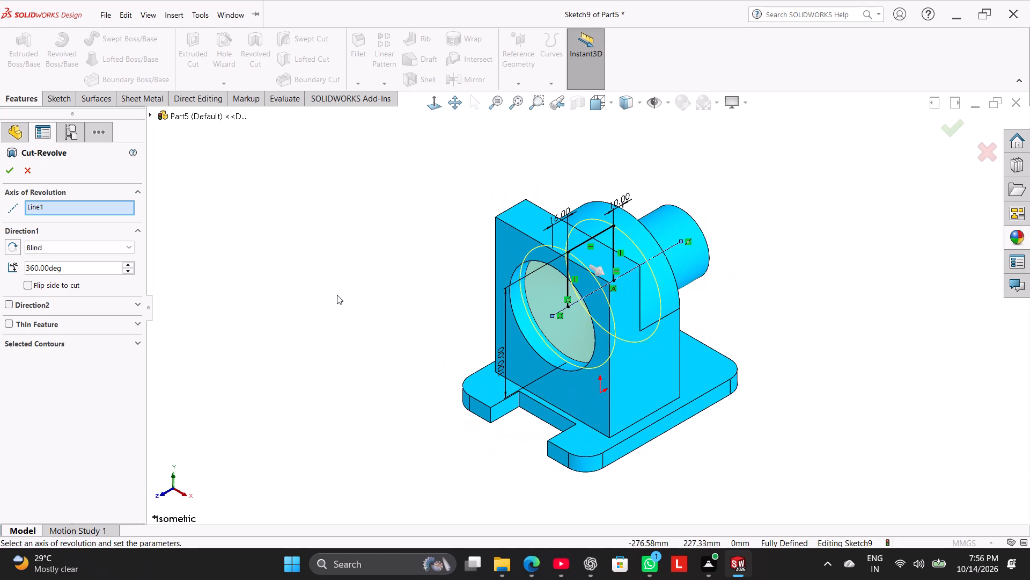
pyautogui.moveTo(337, 295); pyautogui.dragTo(404, 206, button='middle')
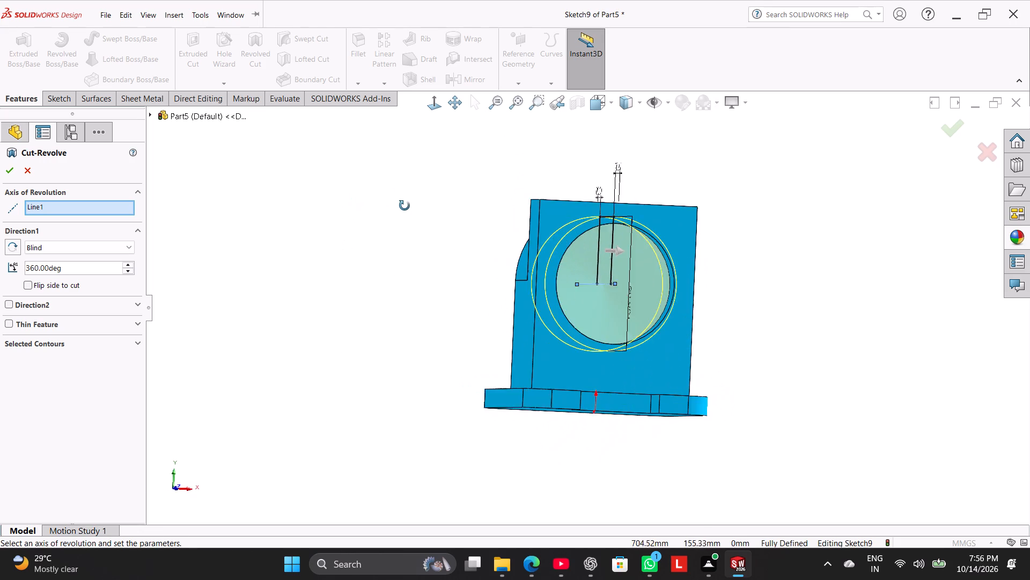
pyautogui.moveTo(404, 206); pyautogui.dragTo(232, 255, button='middle')
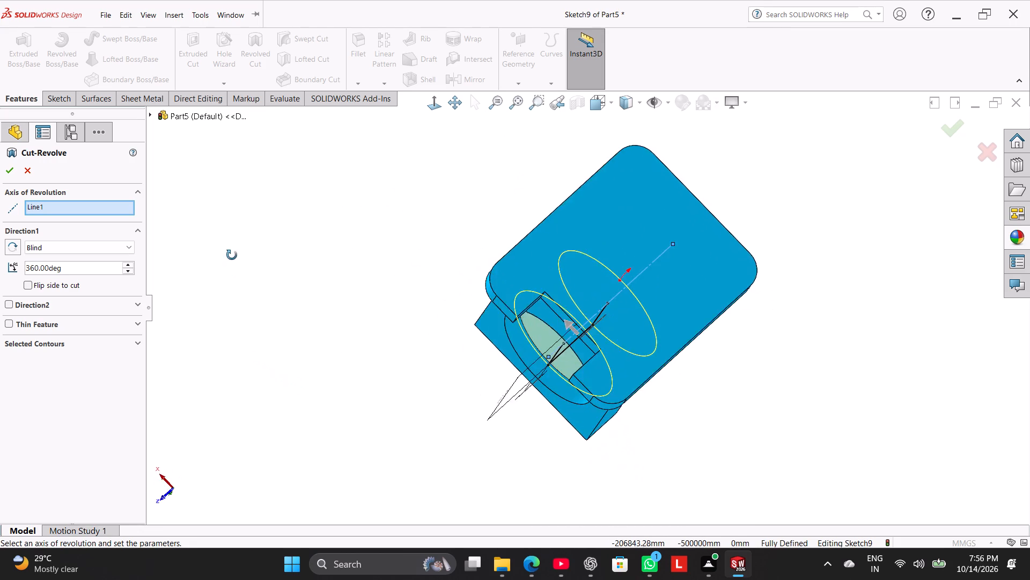
pyautogui.moveTo(232, 255); pyautogui.dragTo(284, 370, button='middle')
pyautogui.moveTo(306, 352); pyautogui.dragTo(426, 216, button='right')
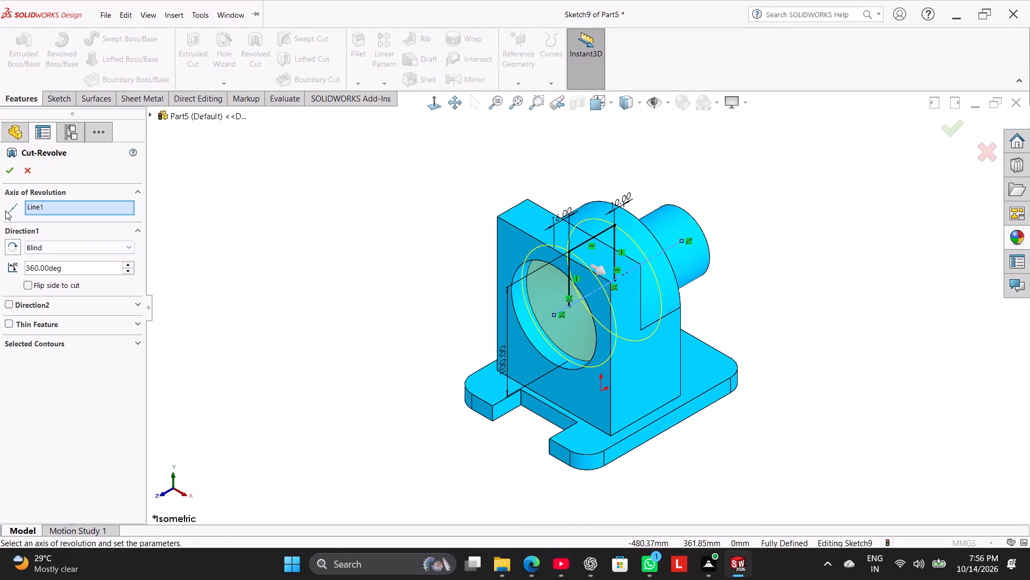
pyautogui.click(2, 170)
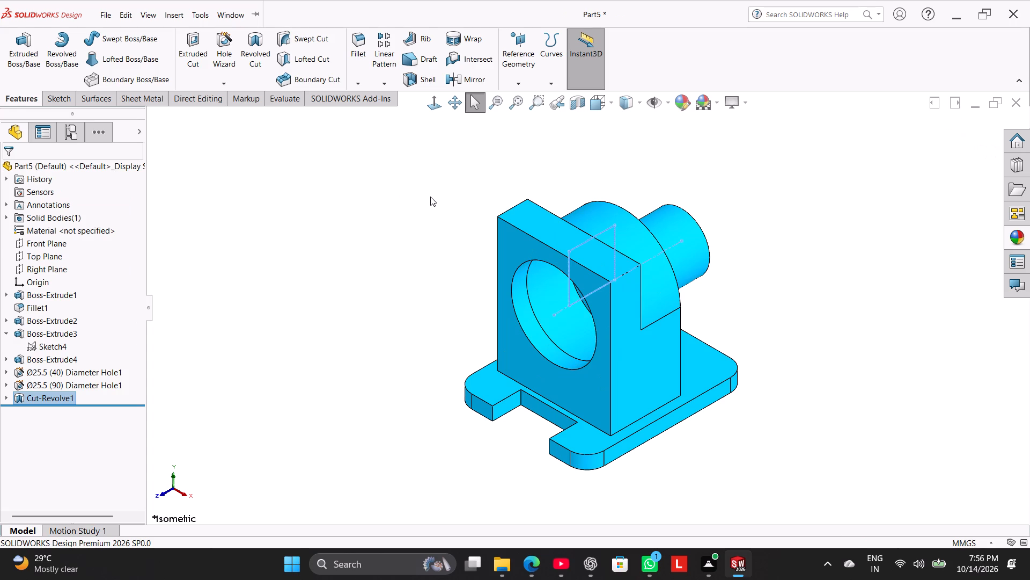
pyautogui.click(430, 197)
# Section the part through the Right Plane to examine the internal cut and holes, and close the section without keeping it.
pyautogui.moveTo(435, 197); pyautogui.dragTo(367, 236, button='middle')
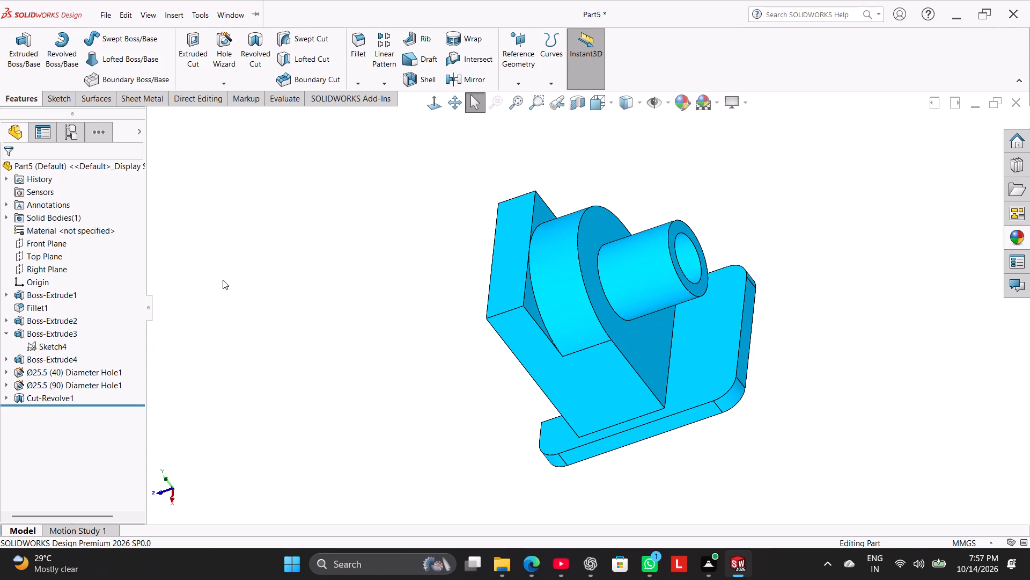
pyautogui.click(48, 265)
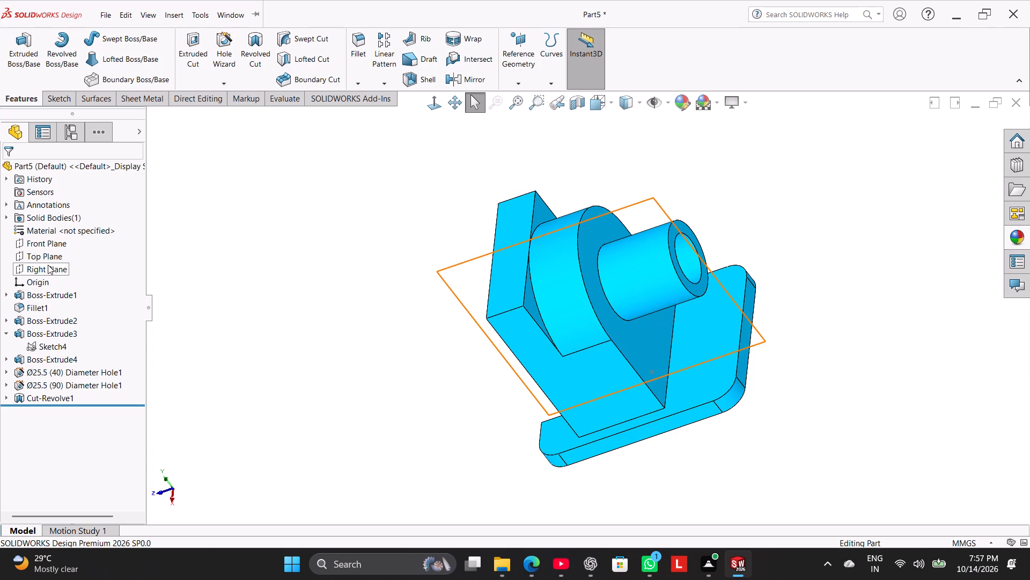
pyautogui.click(576, 100)
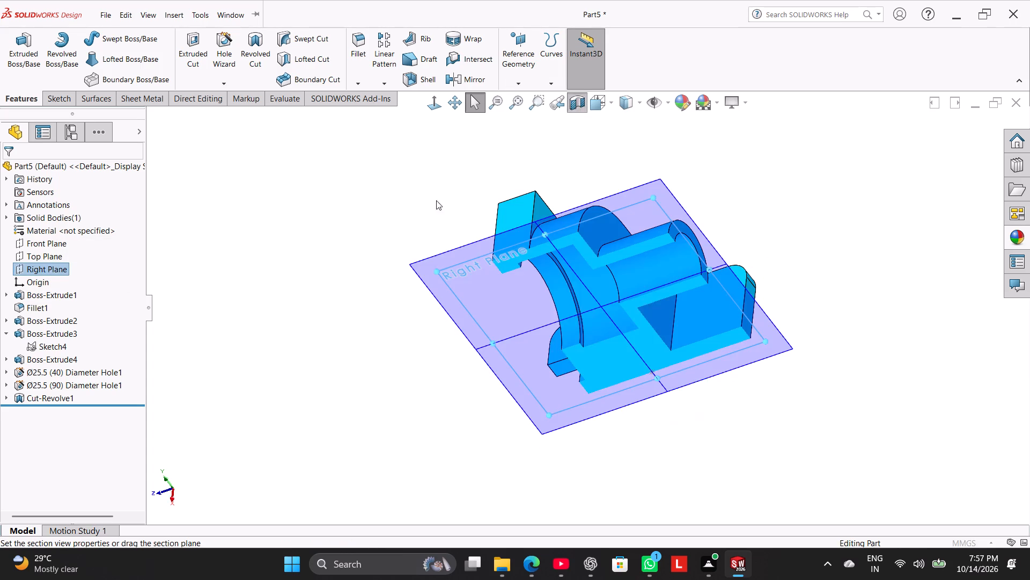
pyautogui.moveTo(408, 228); pyautogui.dragTo(414, 137, button='middle')
pyautogui.moveTo(421, 187); pyautogui.dragTo(457, 201, button='middle')
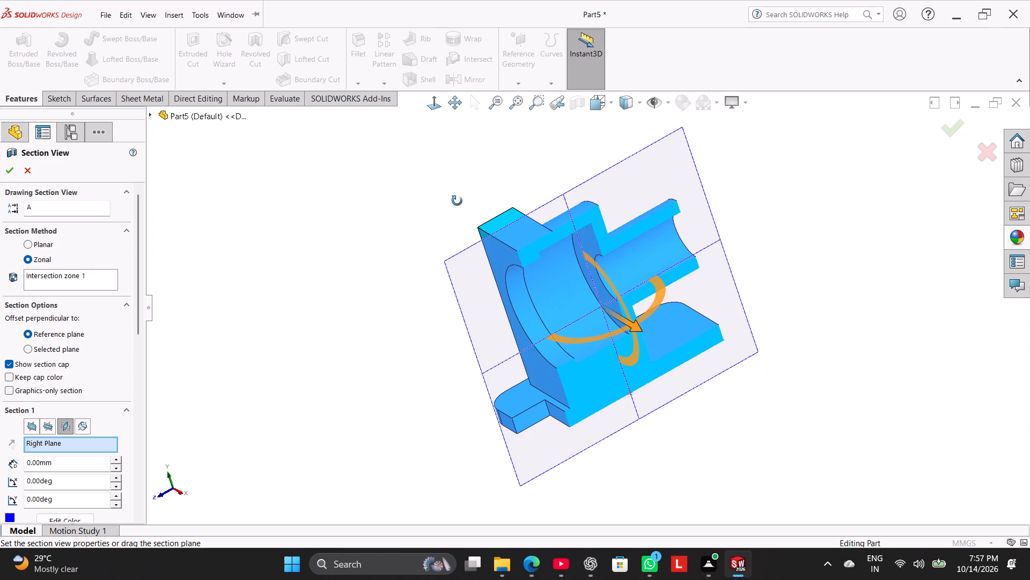
pyautogui.moveTo(457, 201); pyautogui.dragTo(428, 162, button='middle')
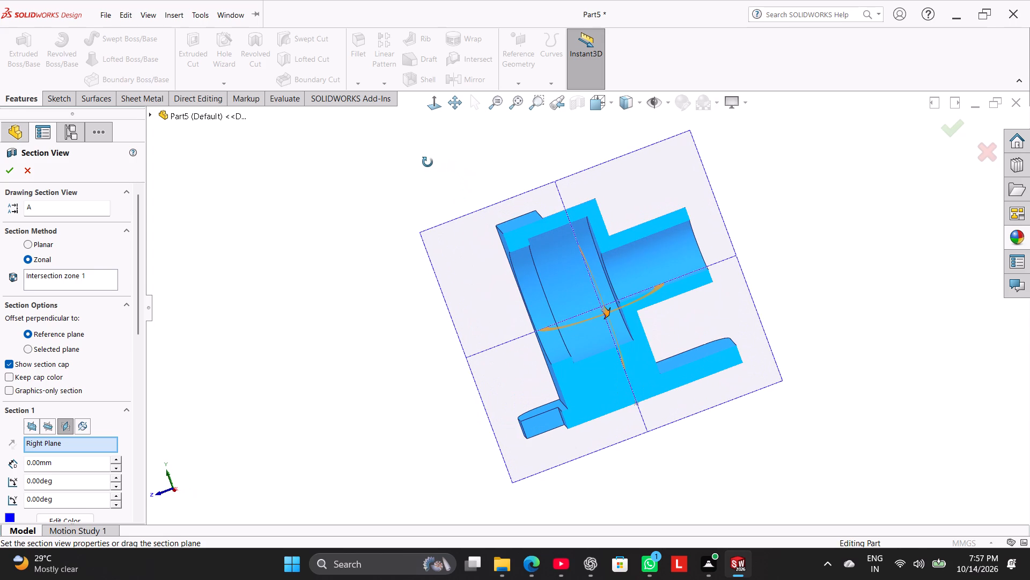
pyautogui.moveTo(428, 162); pyautogui.dragTo(416, 248, button='middle')
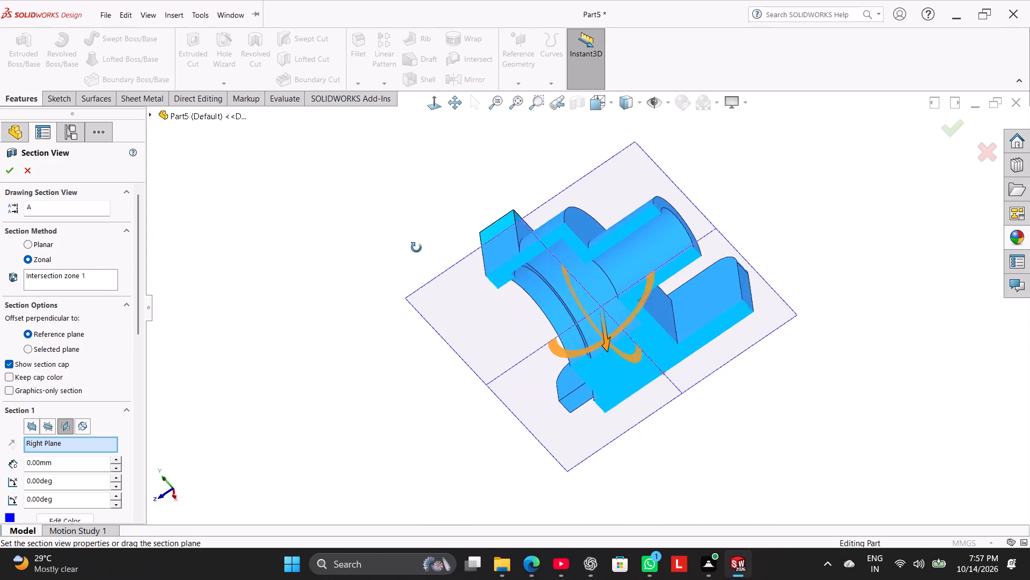
pyautogui.moveTo(416, 248); pyautogui.dragTo(410, 236, button='middle')
pyautogui.click(31, 170)
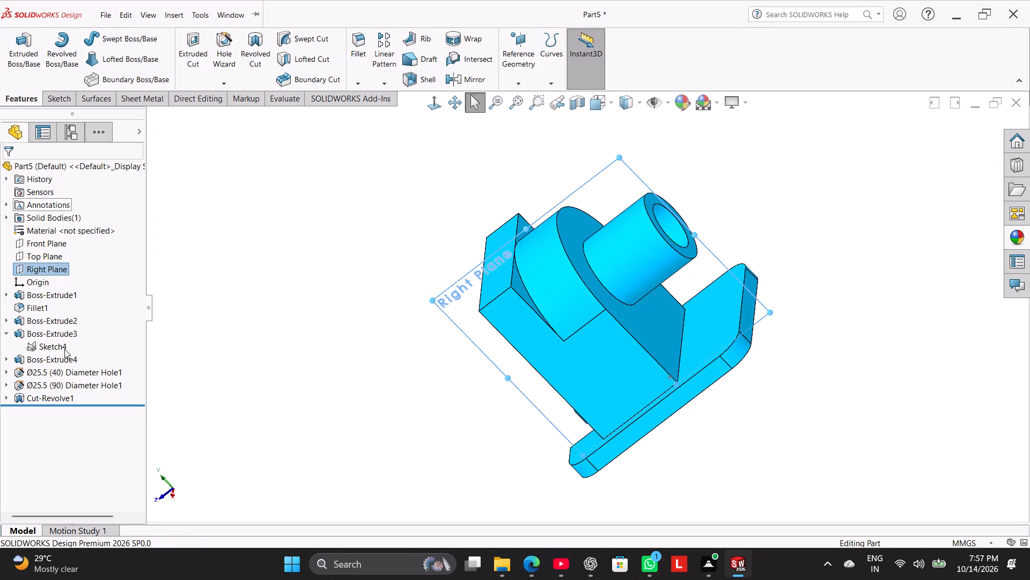
pyautogui.moveTo(296, 395); pyautogui.dragTo(353, 318, button='right')
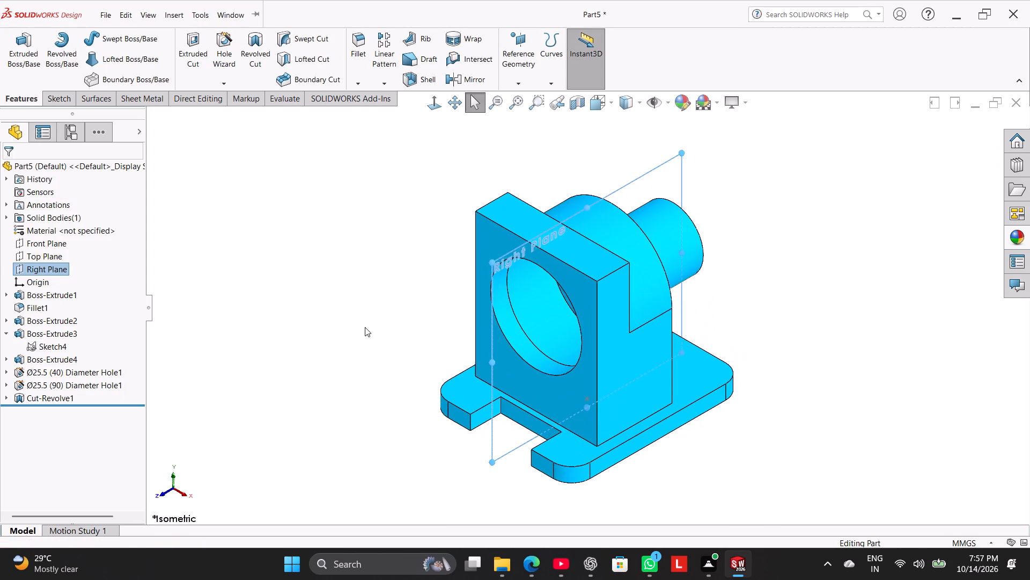
pyautogui.click(365, 327)
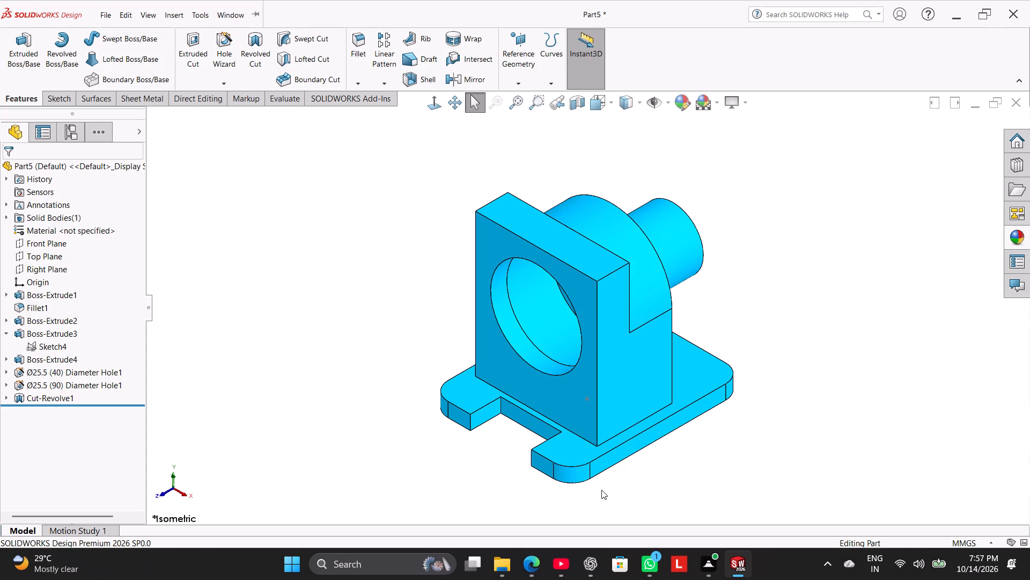
# Start a sketch on the upright's face on the cylinder side and draw a 120 mm diameter circle concentric with the hole.
pyautogui.moveTo(926, 332); pyautogui.dragTo(803, 369, button='middle')
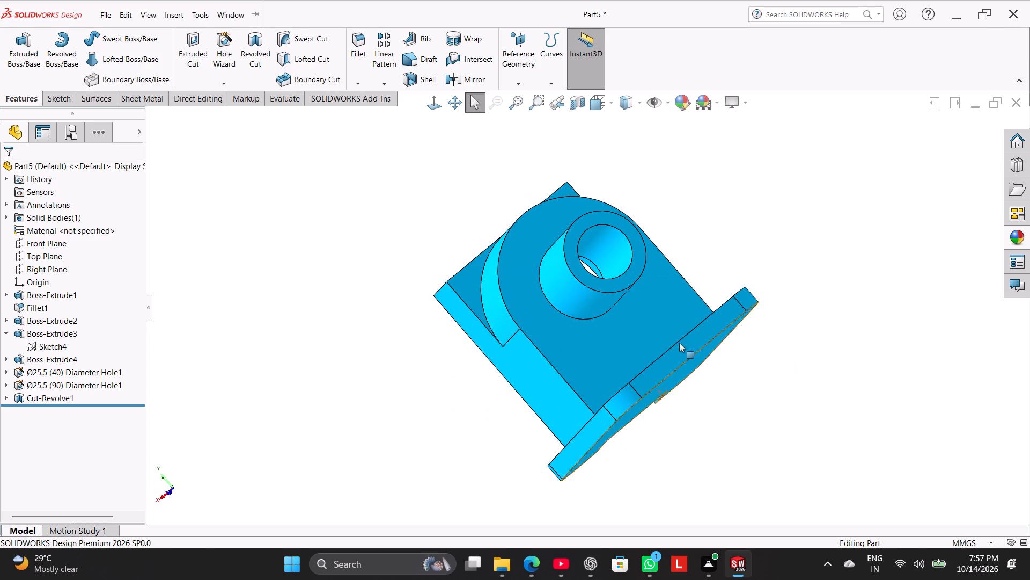
pyautogui.rightClick(648, 319)
pyautogui.click(672, 306)
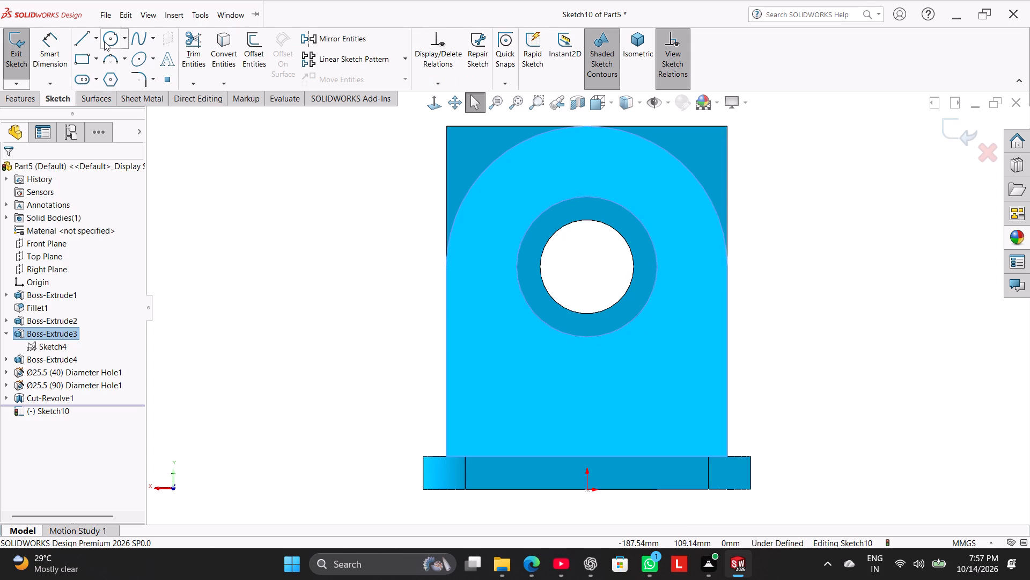
pyautogui.click(105, 40)
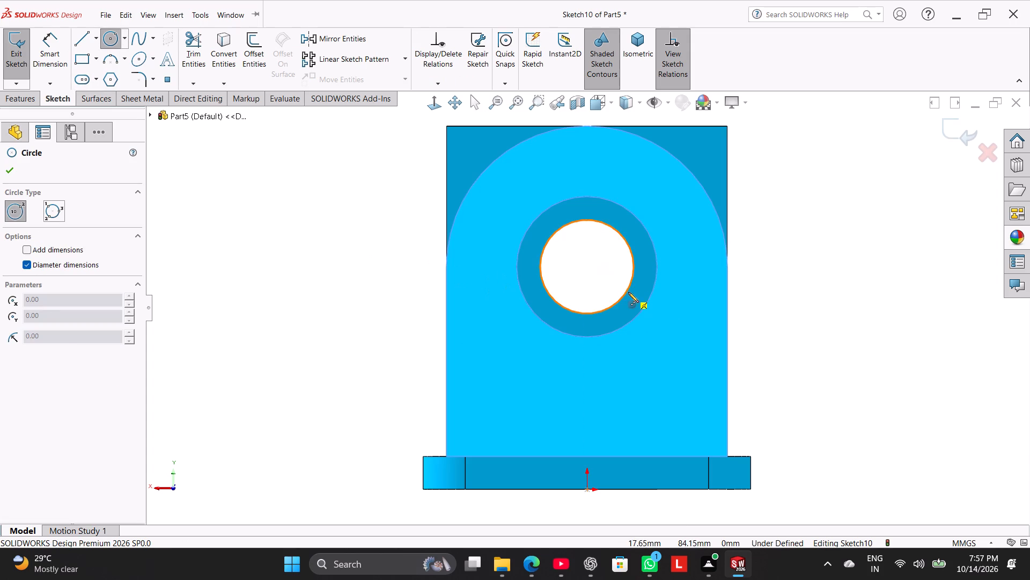
pyautogui.click(585, 266)
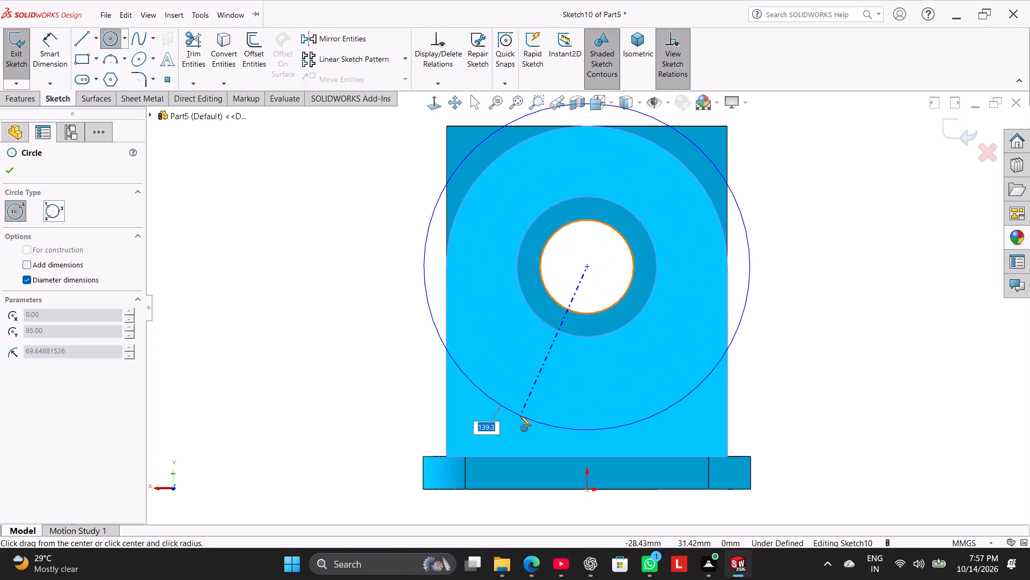
pyautogui.write('120')
pyautogui.press('Return')
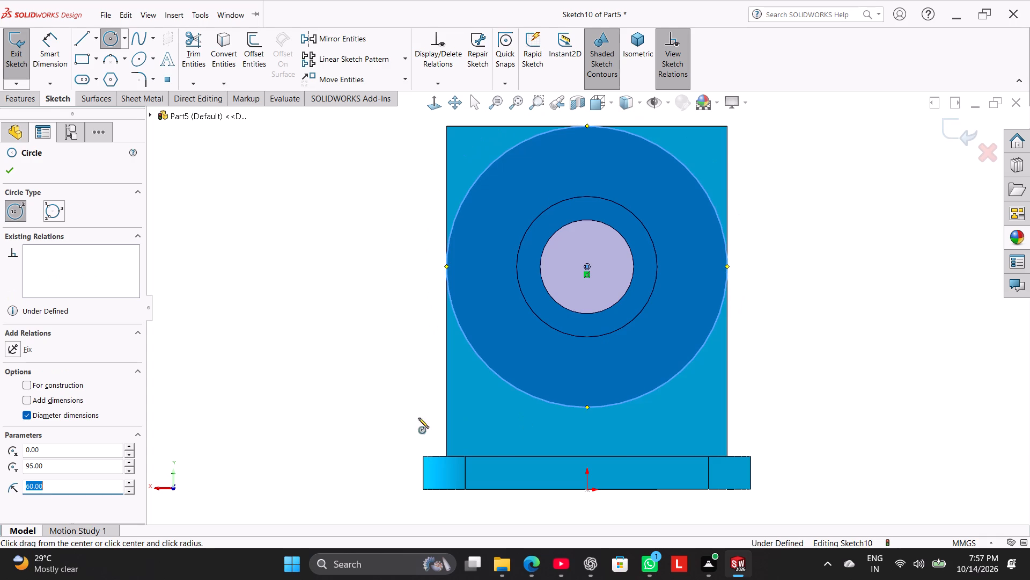
pyautogui.rightClick(365, 409)
pyautogui.click(381, 417)
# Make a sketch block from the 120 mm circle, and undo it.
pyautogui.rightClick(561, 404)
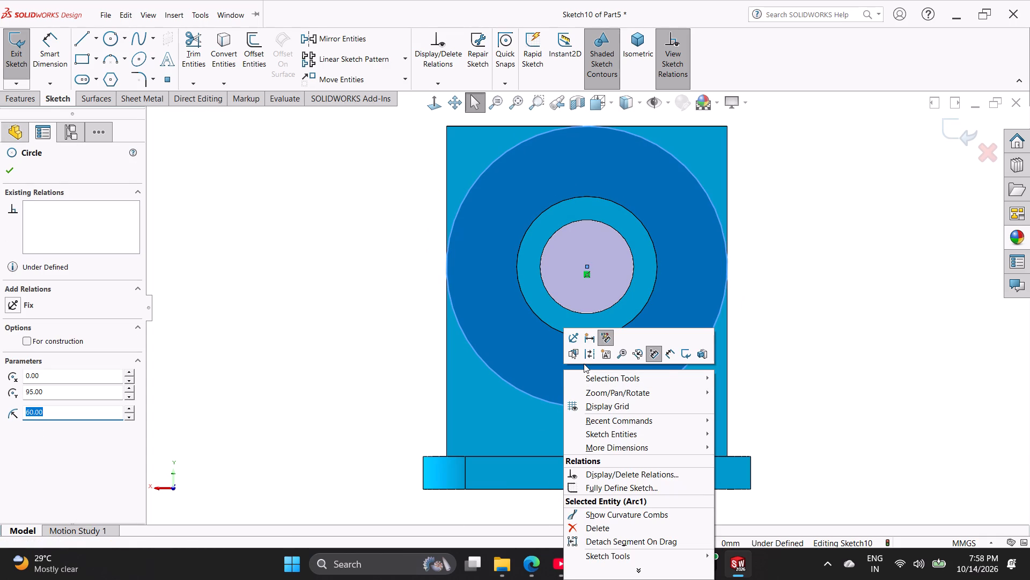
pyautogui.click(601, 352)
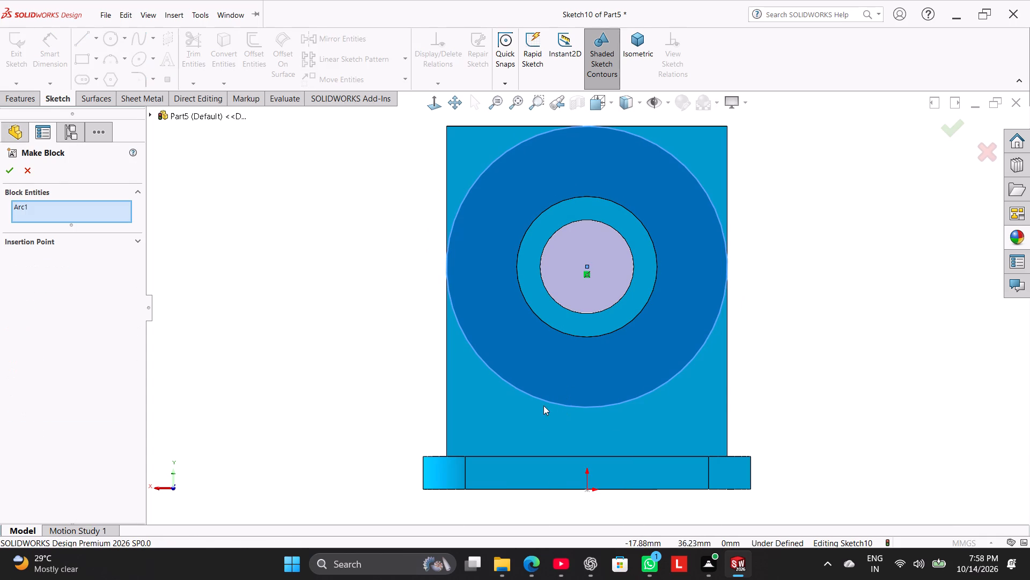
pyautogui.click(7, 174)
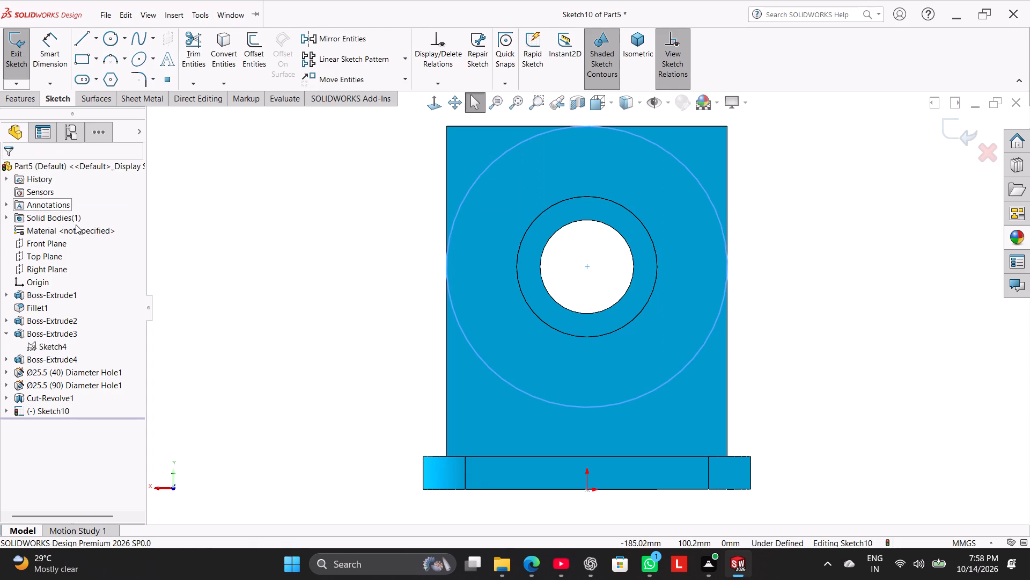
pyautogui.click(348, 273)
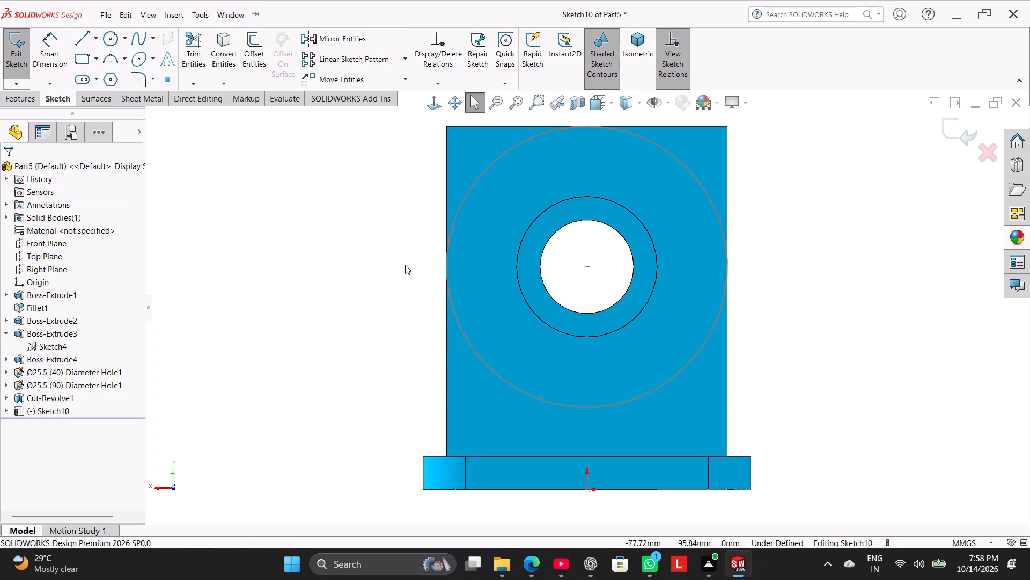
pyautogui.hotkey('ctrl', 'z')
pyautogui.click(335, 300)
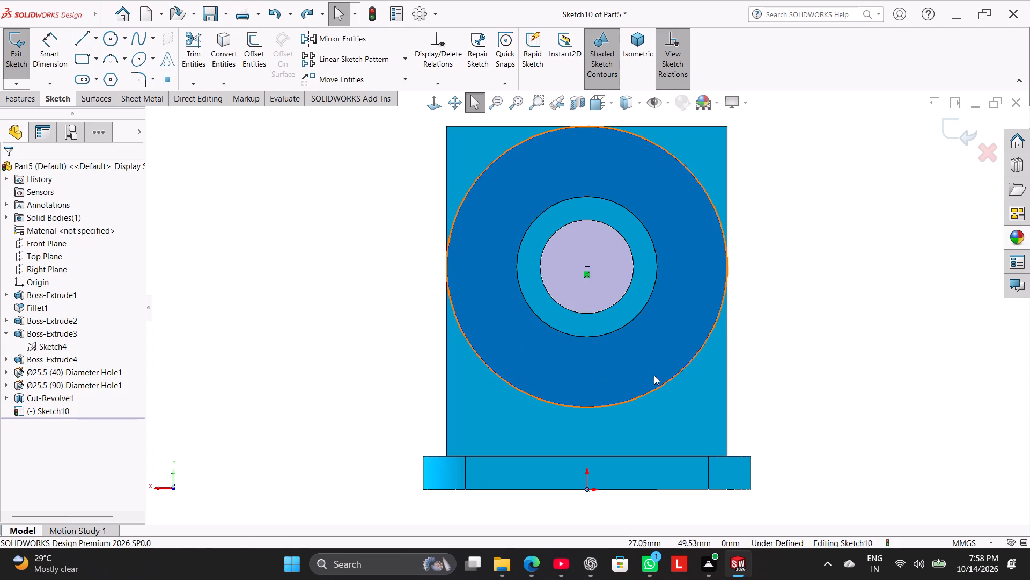
# Add a 120 mm diameter dimension to the circle and place its text outside the upright.
pyautogui.rightClick(672, 382)
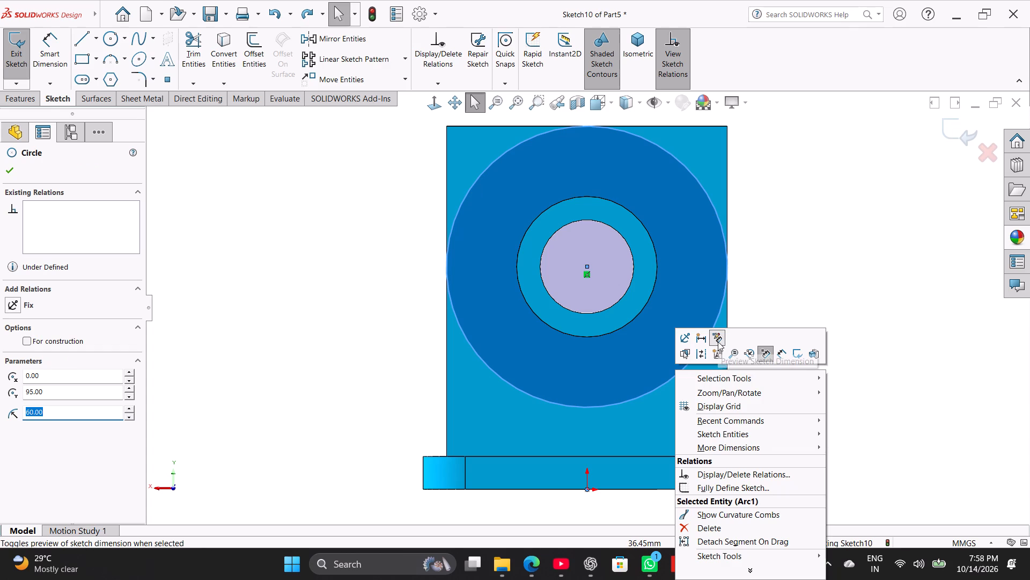
pyautogui.click(704, 345)
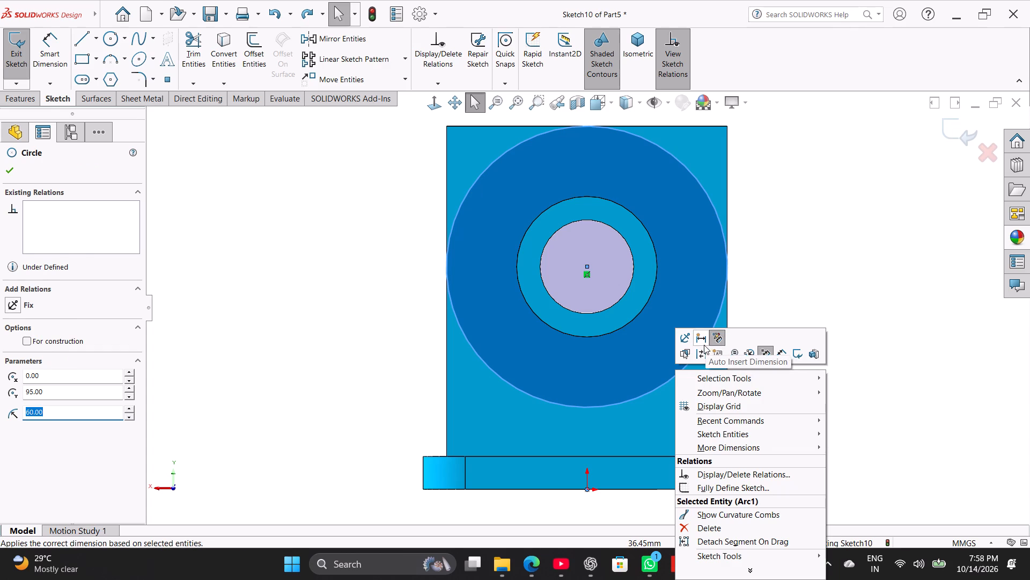
pyautogui.click(746, 185)
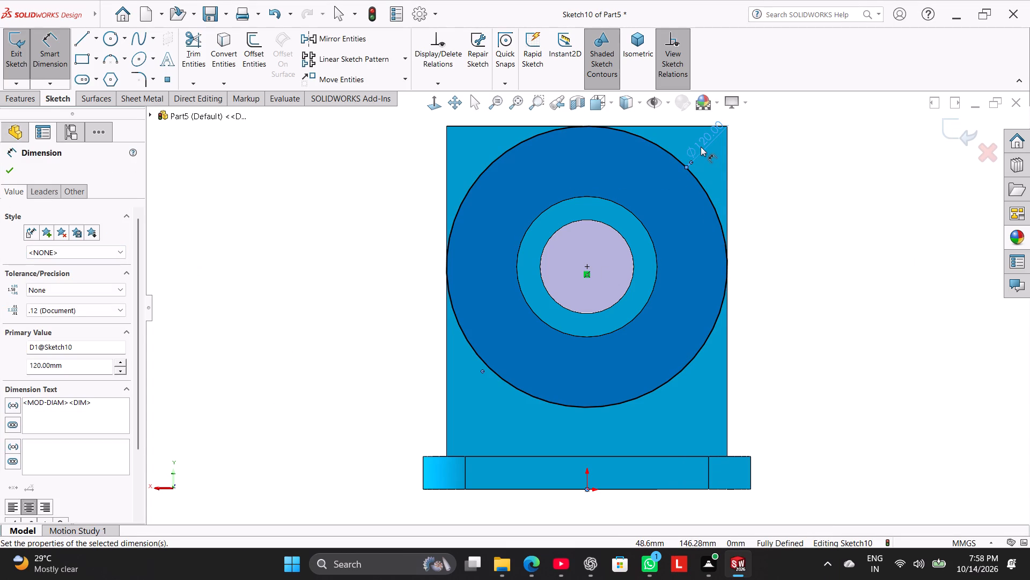
pyautogui.moveTo(701, 147); pyautogui.dragTo(767, 163)
# Sketch a vertical line about 55 mm long from the base's bottom edge, attaching its upper endpoint to the lower part of the circle.
pyautogui.click(76, 40)
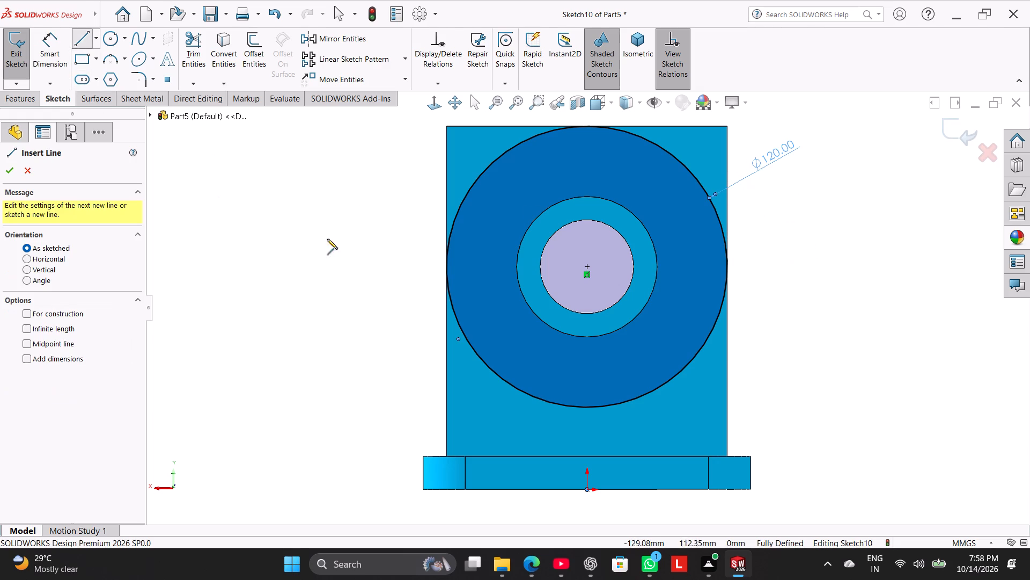
pyautogui.click(483, 489)
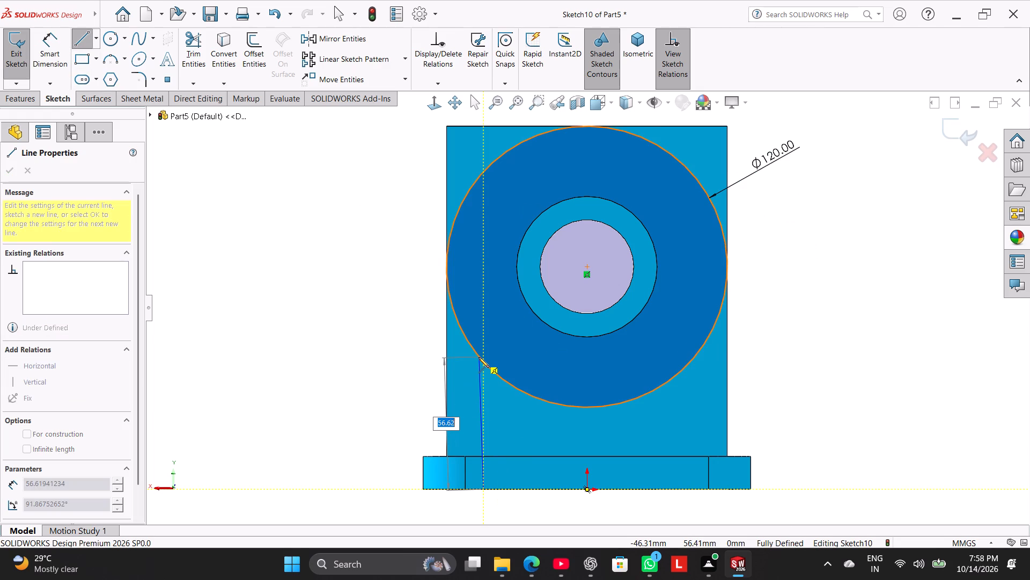
pyautogui.click(484, 368)
pyautogui.rightClick(371, 381)
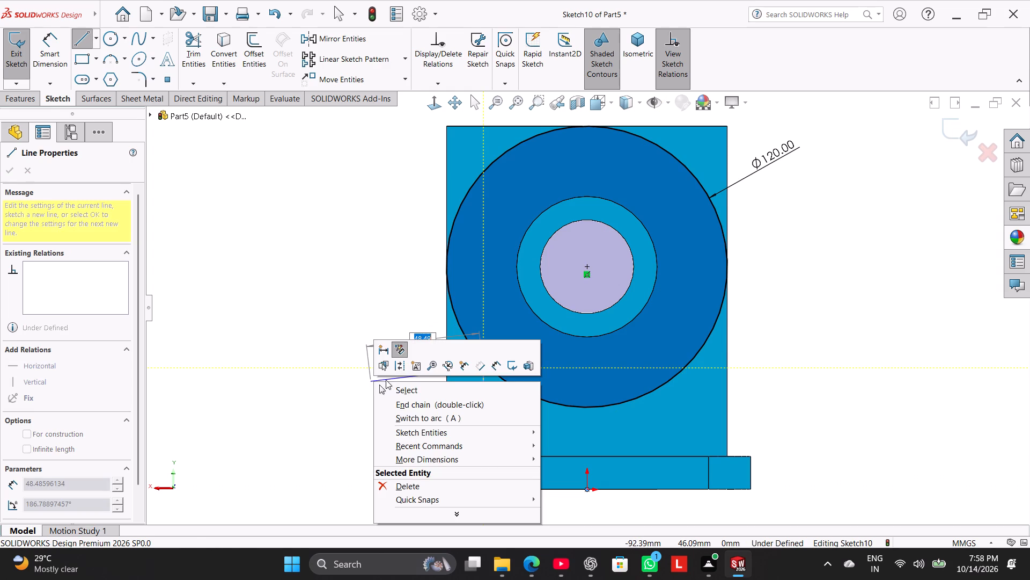
pyautogui.click(395, 390)
pyautogui.scroll(-3, 506, 367)
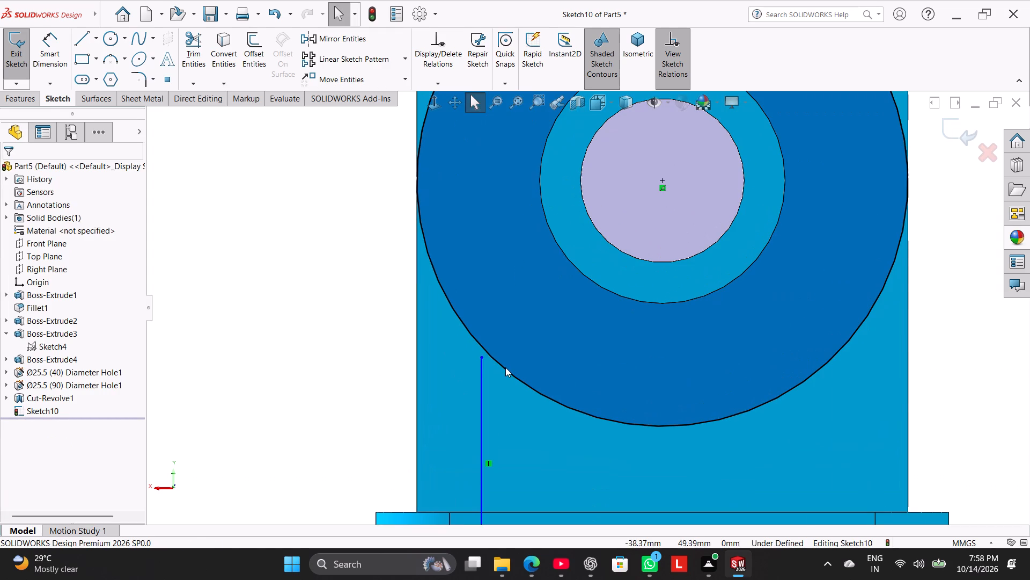
pyautogui.moveTo(482, 358); pyautogui.dragTo(482, 349)
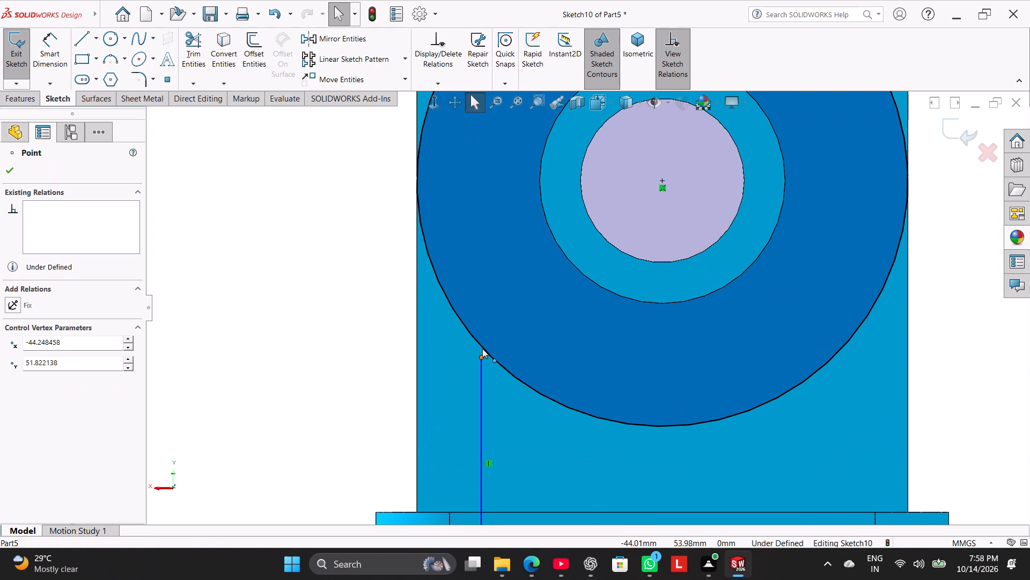
pyautogui.moveTo(482, 349); pyautogui.dragTo(482, 348)
pyautogui.click(277, 404)
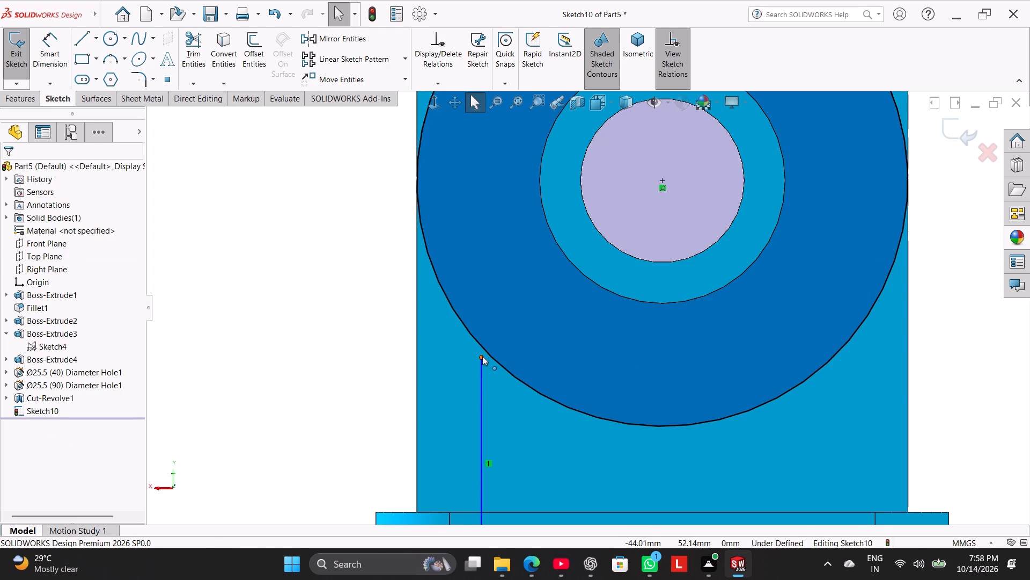
pyautogui.moveTo(481, 356); pyautogui.dragTo(480, 351)
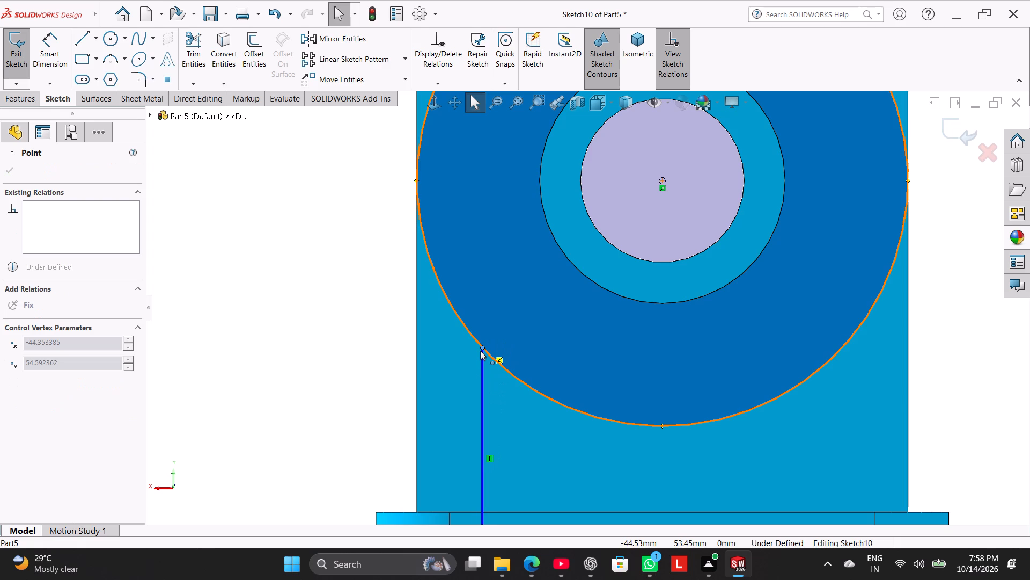
pyautogui.moveTo(480, 351); pyautogui.dragTo(480, 344)
pyautogui.click(170, 386)
pyautogui.scroll(4, 319, 437)
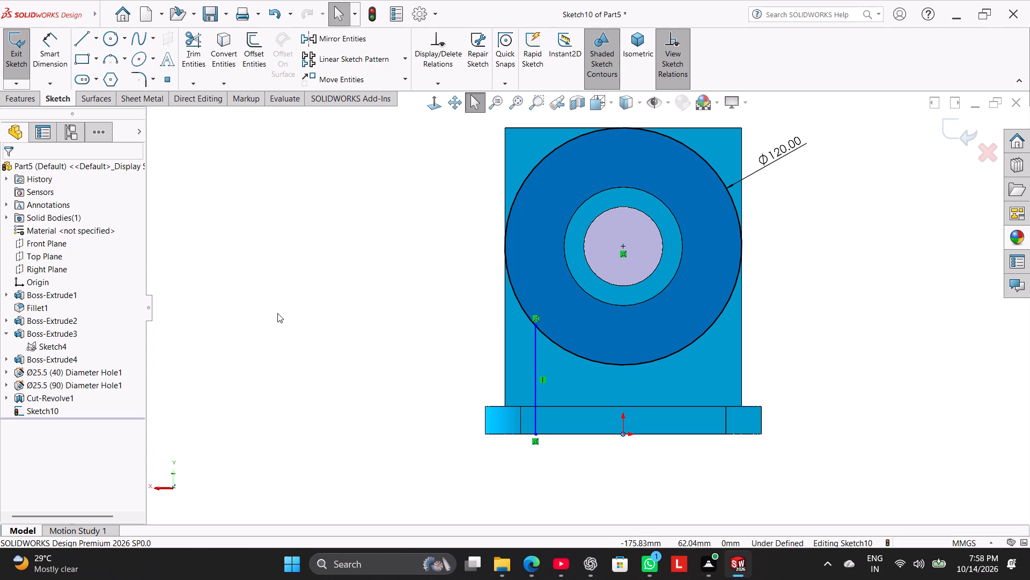
# Sketch a second line about 45 mm long from the base's bottom edge up to the circle, on the opposite side of the centre.
pyautogui.click(85, 42)
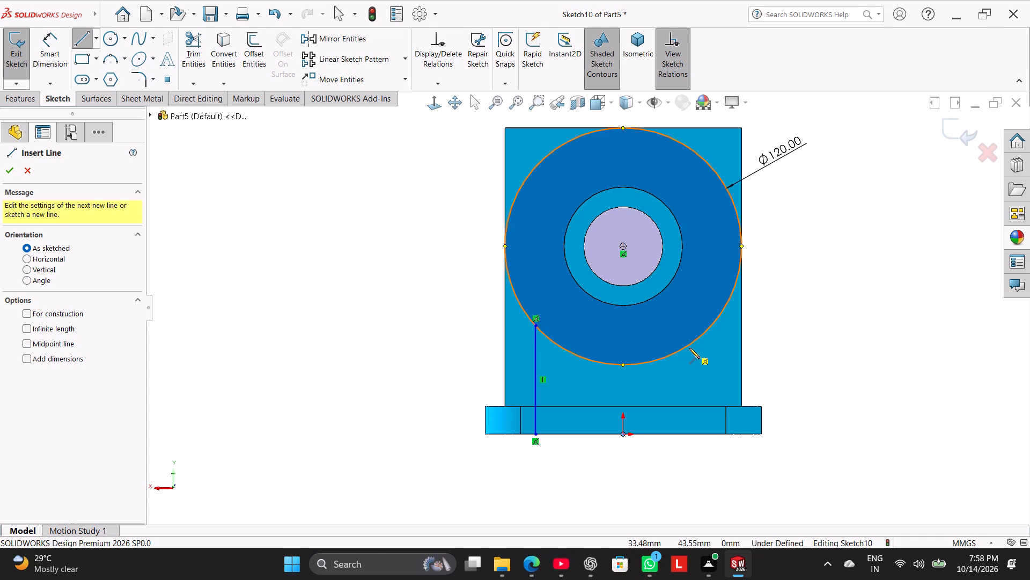
pyautogui.click(687, 436)
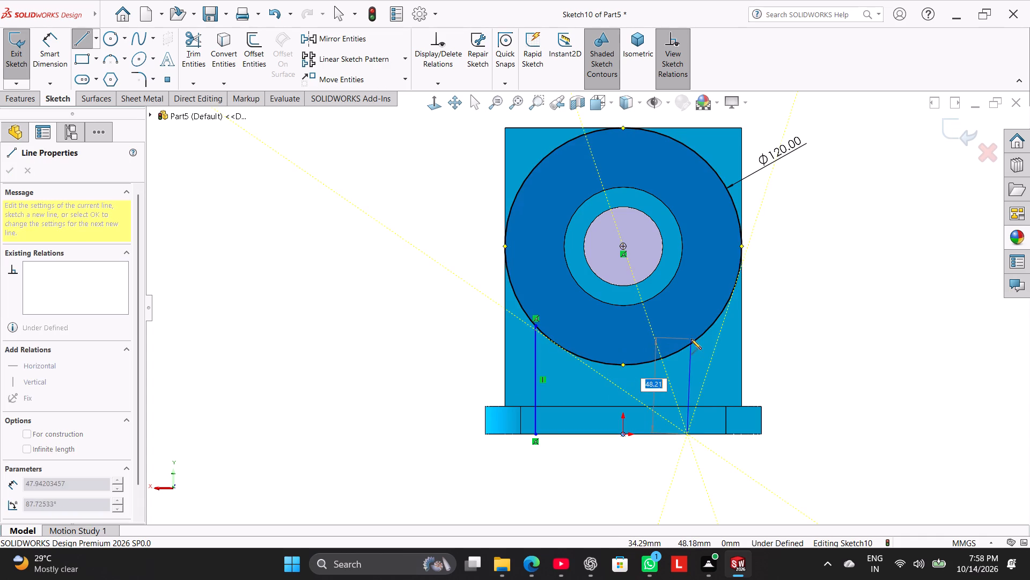
pyautogui.click(691, 346)
pyautogui.rightClick(811, 344)
pyautogui.click(822, 354)
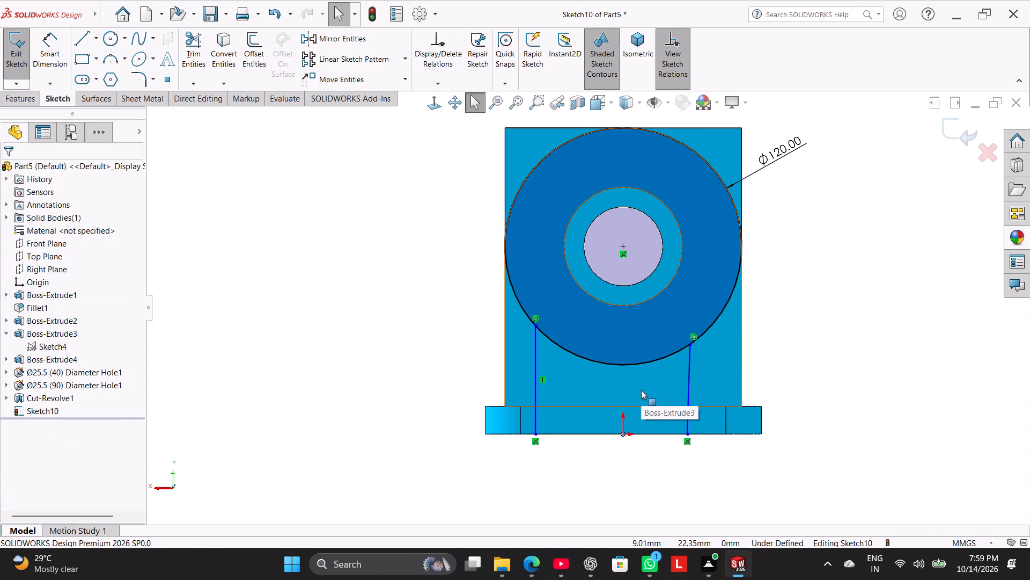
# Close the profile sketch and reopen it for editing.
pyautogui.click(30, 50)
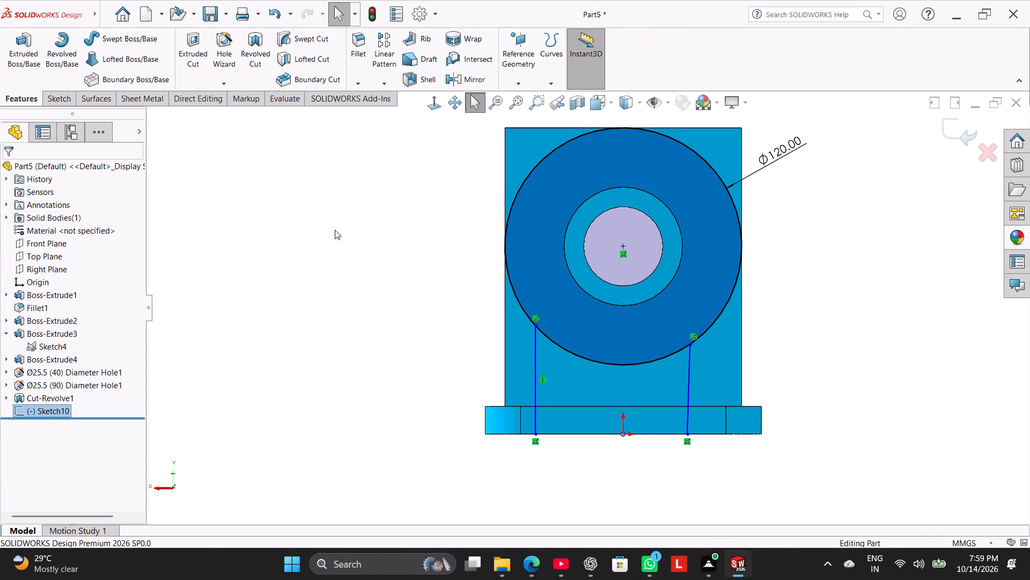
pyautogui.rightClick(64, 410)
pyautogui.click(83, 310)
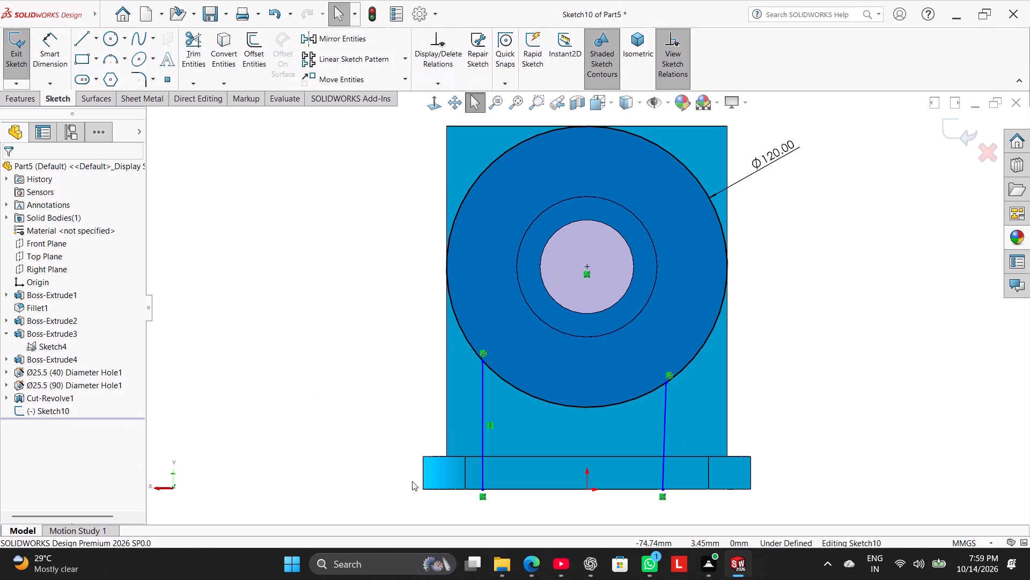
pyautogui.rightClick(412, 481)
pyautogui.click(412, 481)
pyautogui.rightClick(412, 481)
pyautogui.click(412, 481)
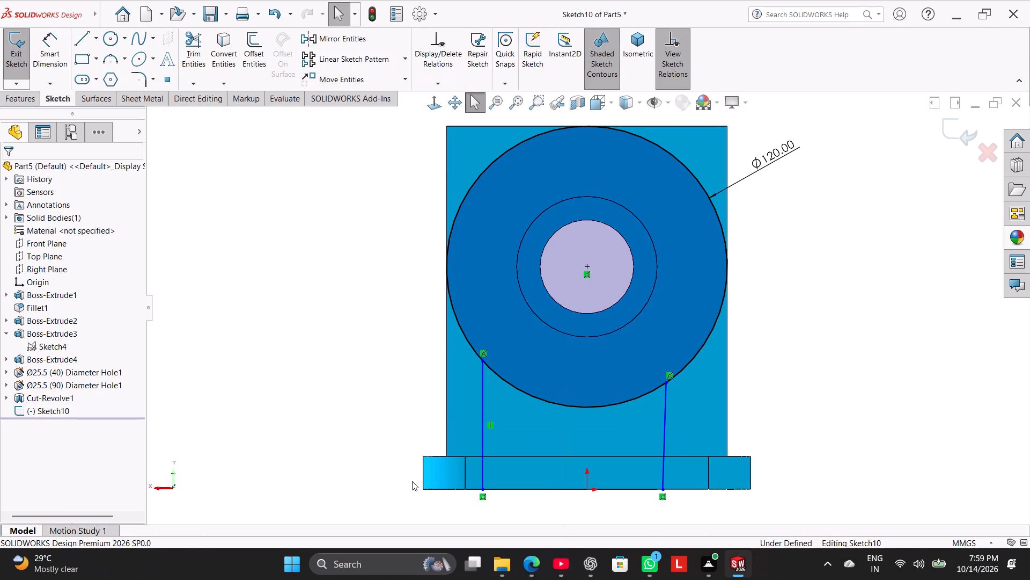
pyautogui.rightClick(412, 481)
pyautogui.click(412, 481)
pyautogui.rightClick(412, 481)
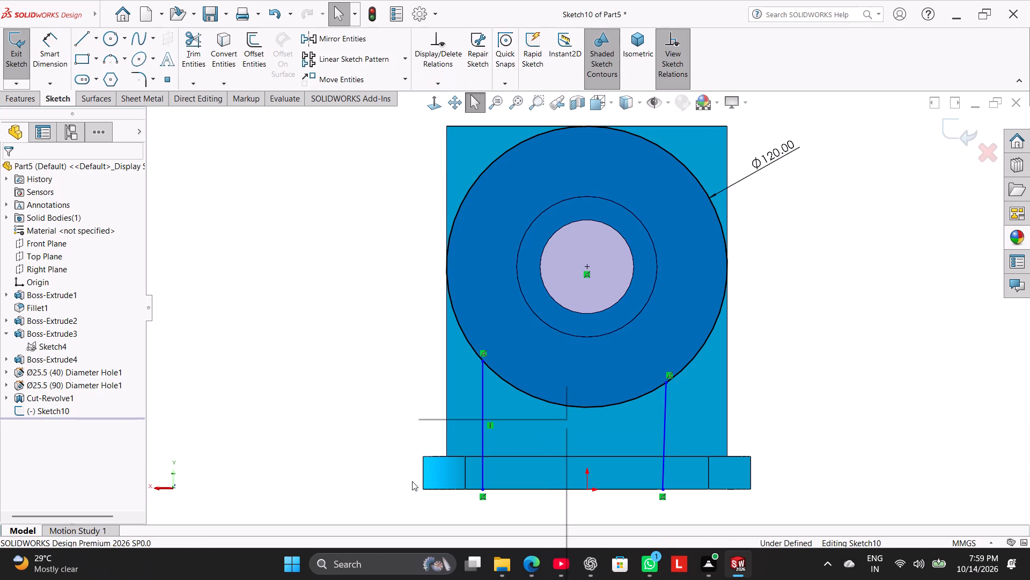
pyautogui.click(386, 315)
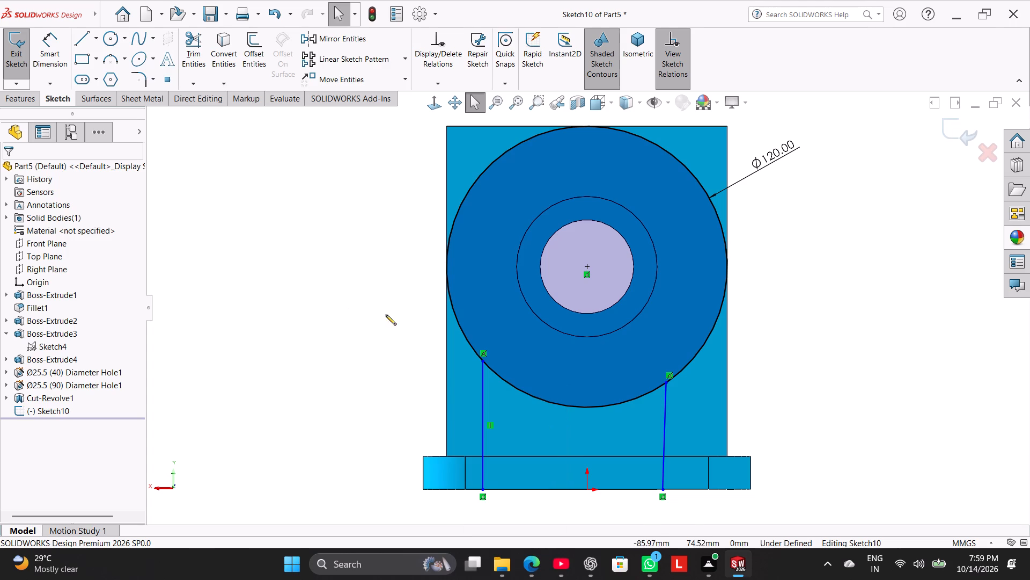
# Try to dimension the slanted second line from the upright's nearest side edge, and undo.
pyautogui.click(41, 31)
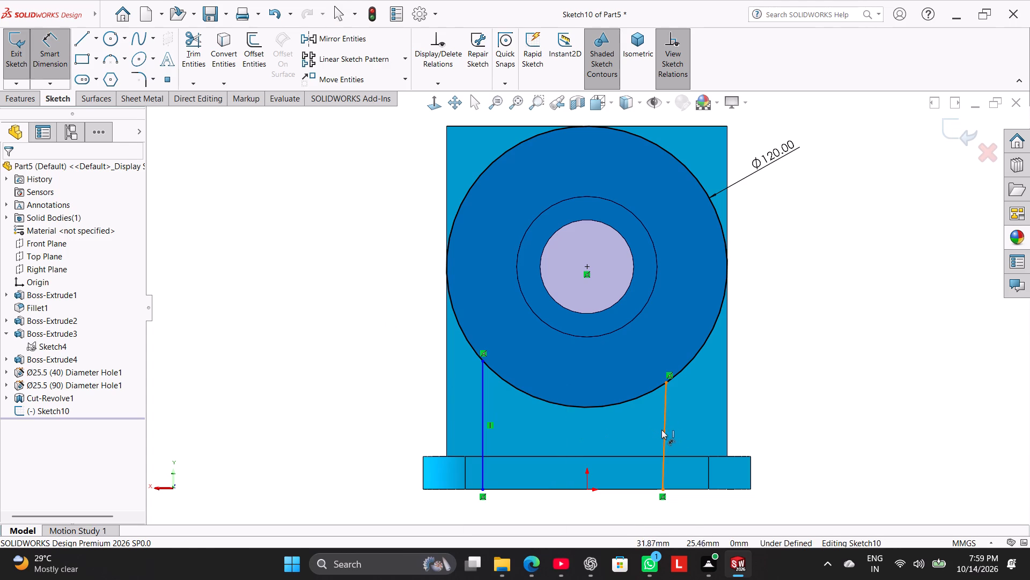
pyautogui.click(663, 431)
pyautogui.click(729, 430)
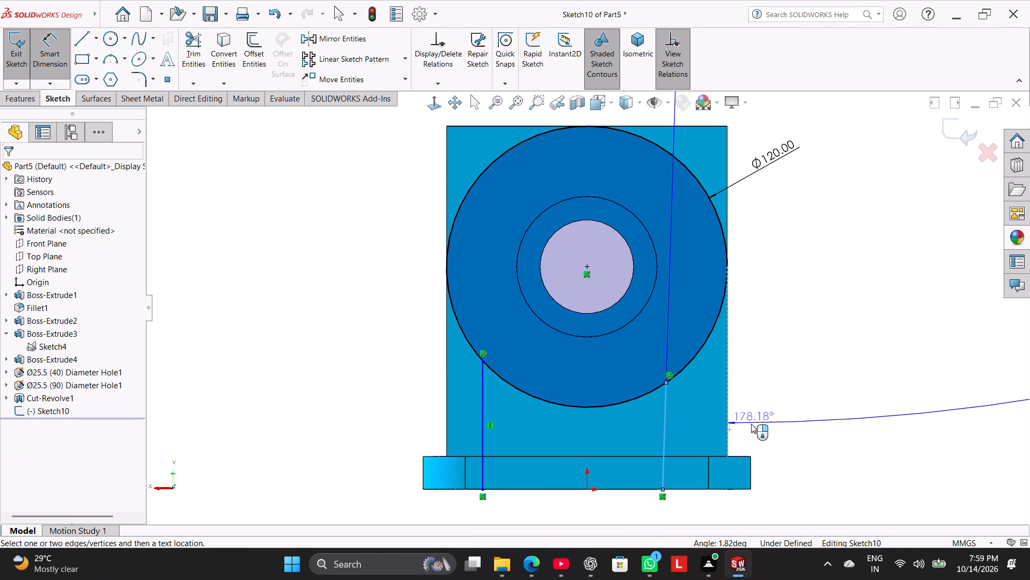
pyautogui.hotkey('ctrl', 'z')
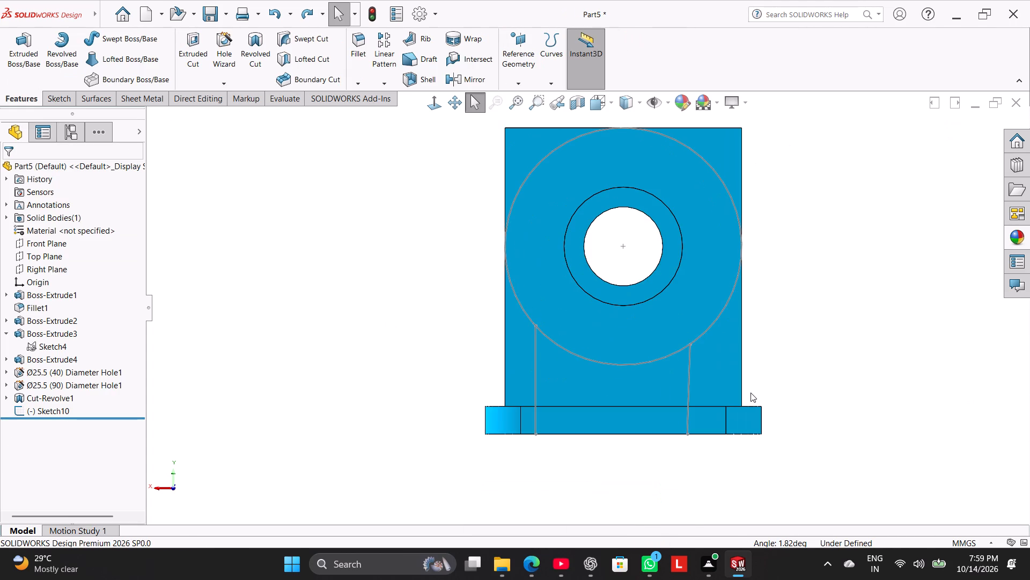
# Reopen the circle-and-lines sketch for editing and add a Vertical relation to the slanted second line.
pyautogui.click(764, 366)
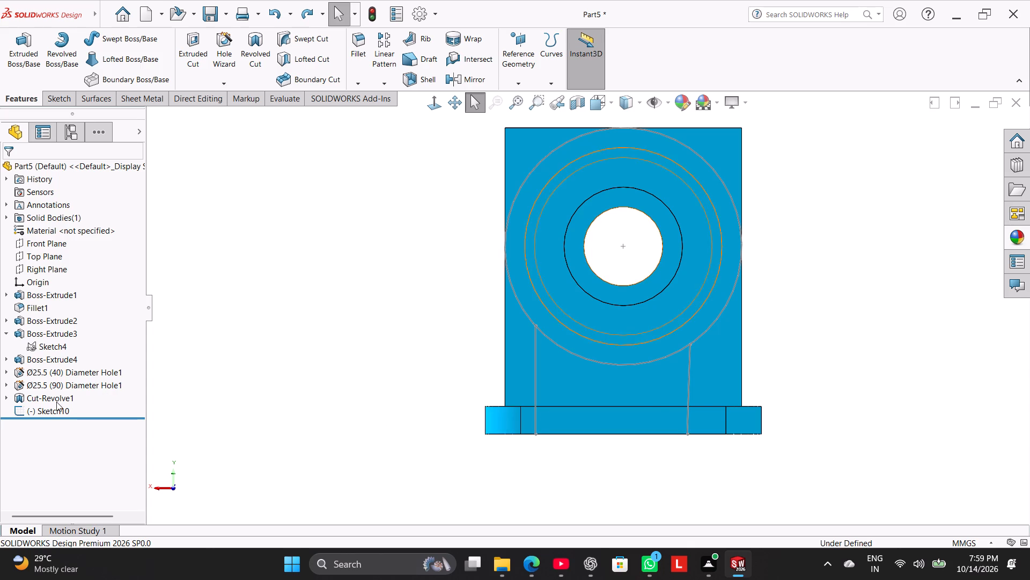
pyautogui.rightClick(56, 412)
pyautogui.click(73, 314)
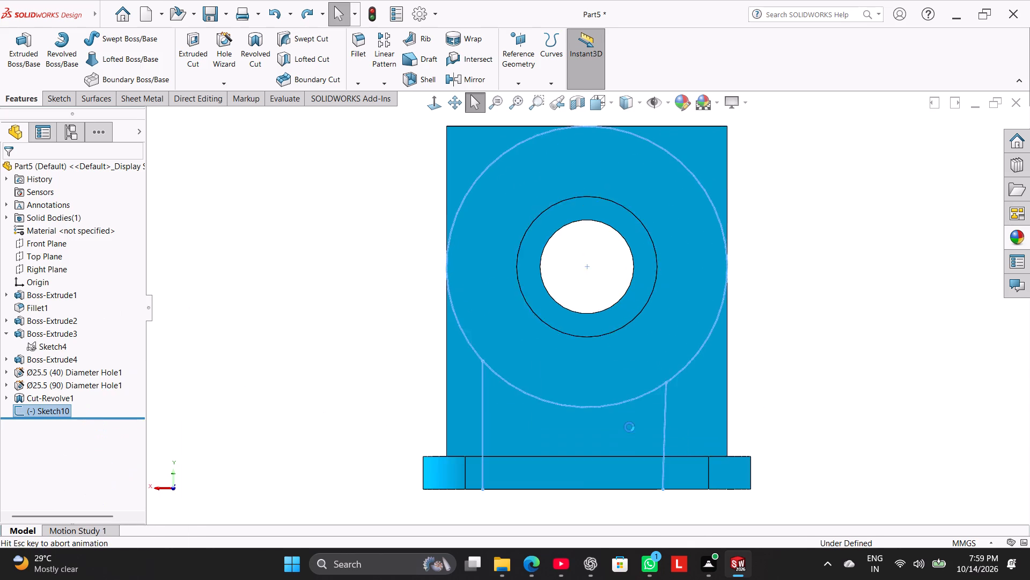
pyautogui.rightClick(667, 415)
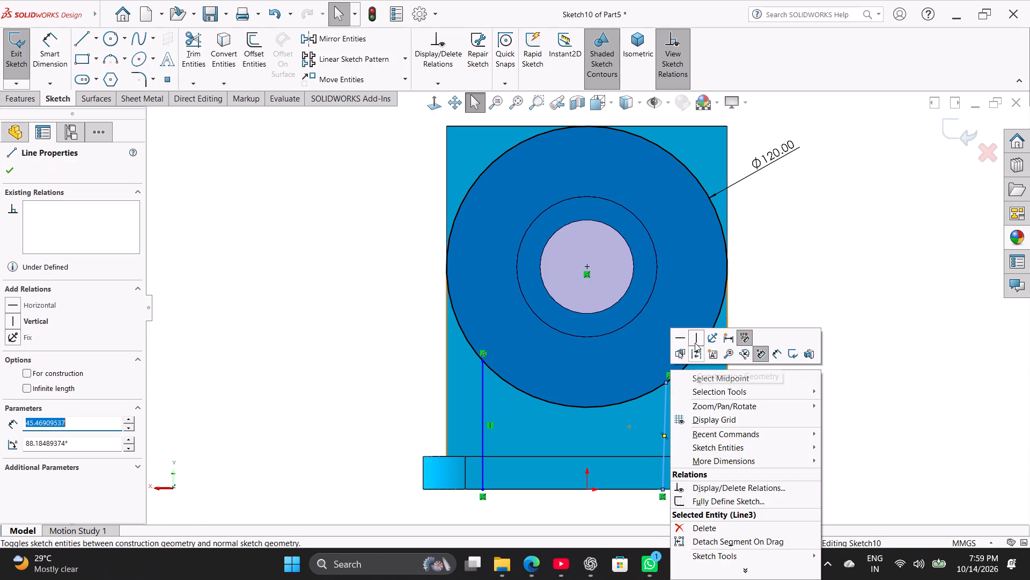
pyautogui.click(695, 337)
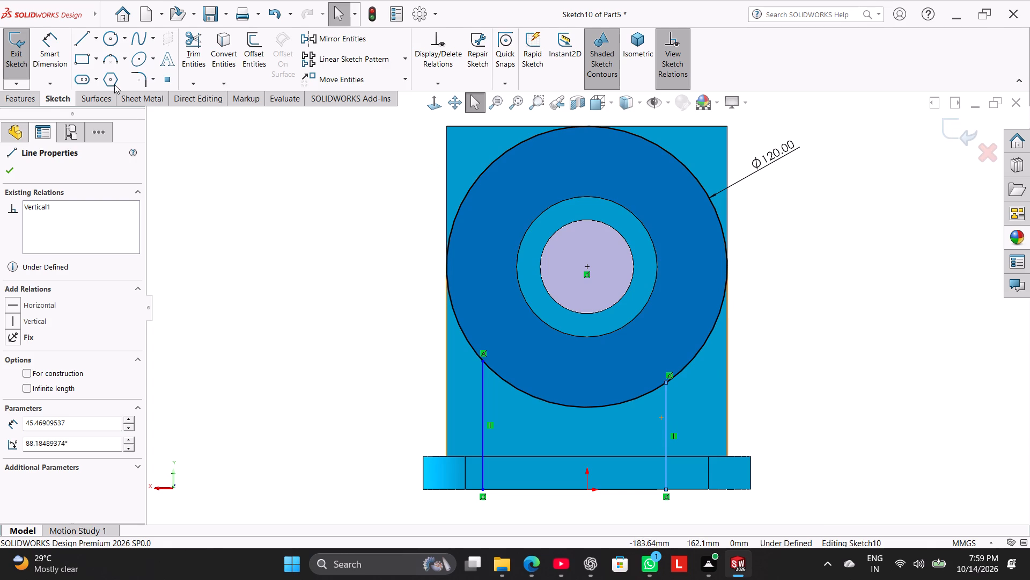
# Dimension the second vertical line 10 mm from the upright's nearest side edge.
pyautogui.click(47, 40)
pyautogui.click(668, 401)
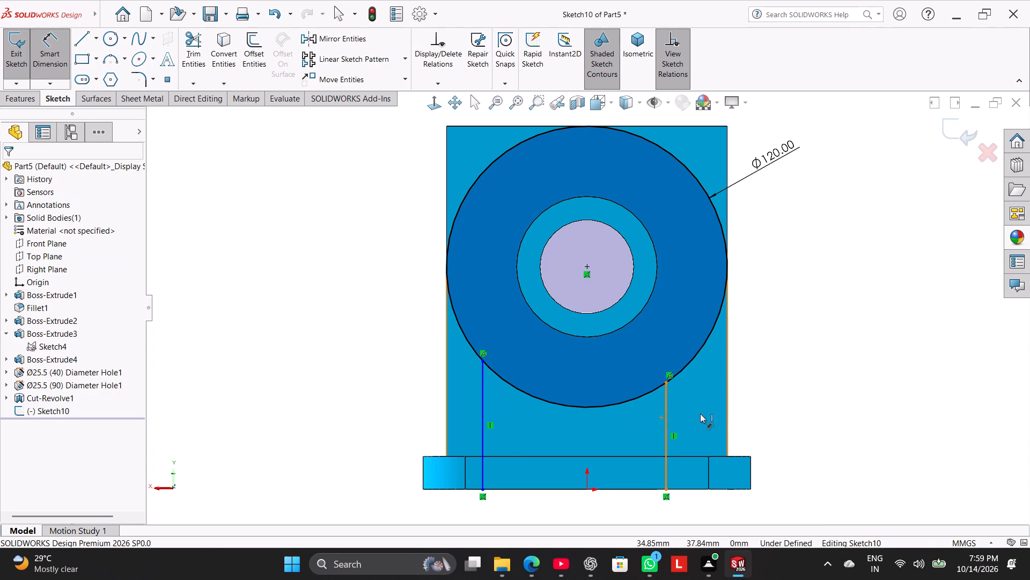
pyautogui.click(727, 425)
pyautogui.click(711, 412)
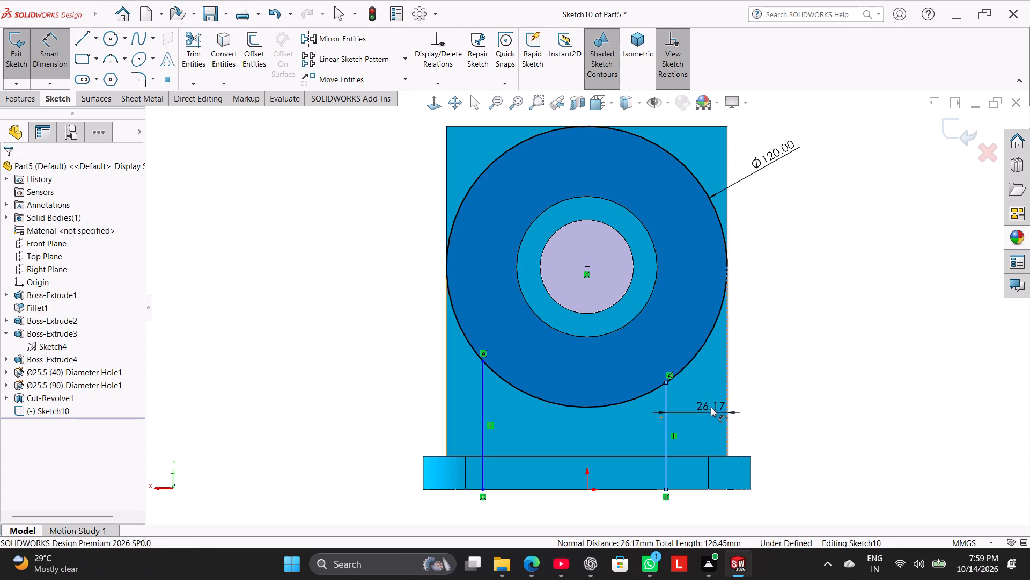
pyautogui.write('10')
pyautogui.press('Return')
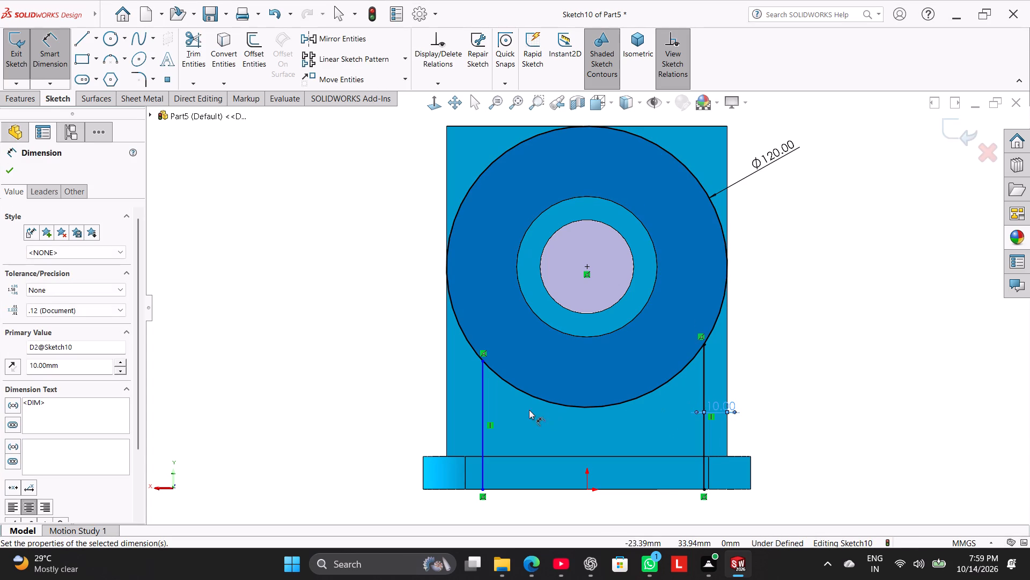
# Dimension the first vertical line 10 mm from the upright's other side edge and finish dimensioning.
pyautogui.click(485, 385)
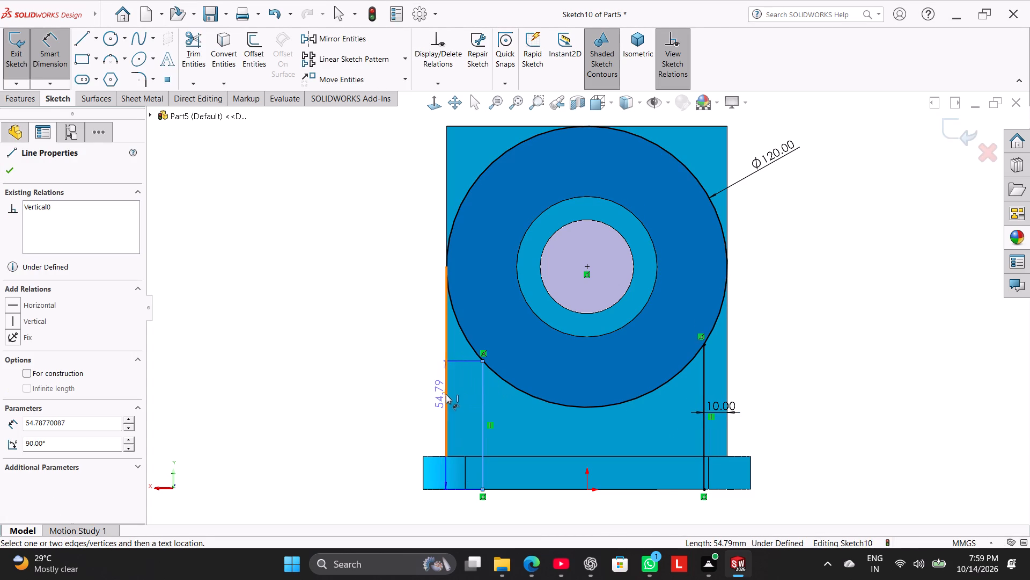
pyautogui.click(446, 394)
pyautogui.click(459, 404)
pyautogui.write('10')
pyautogui.press('Return')
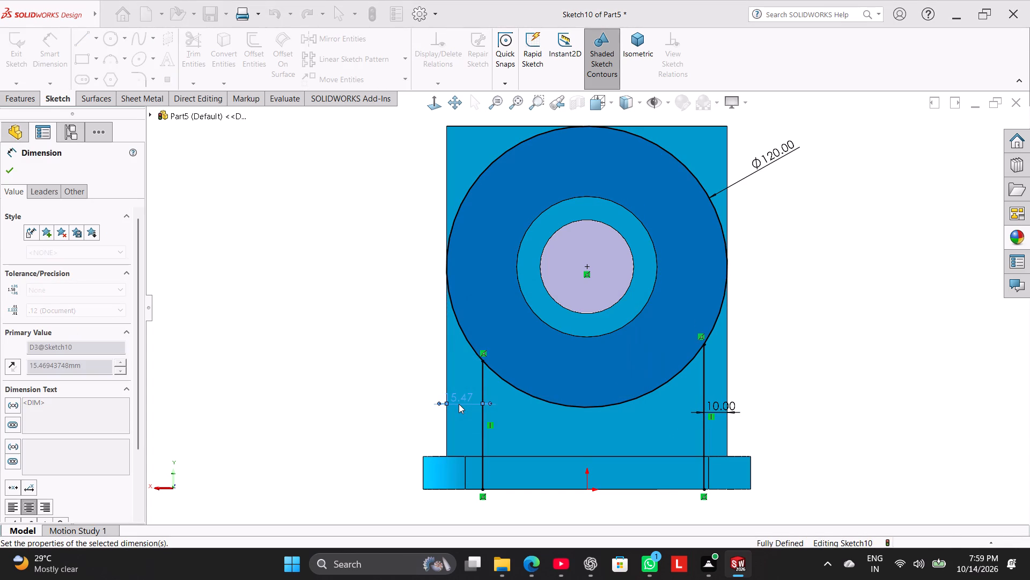
pyautogui.rightClick(396, 360)
pyautogui.click(420, 391)
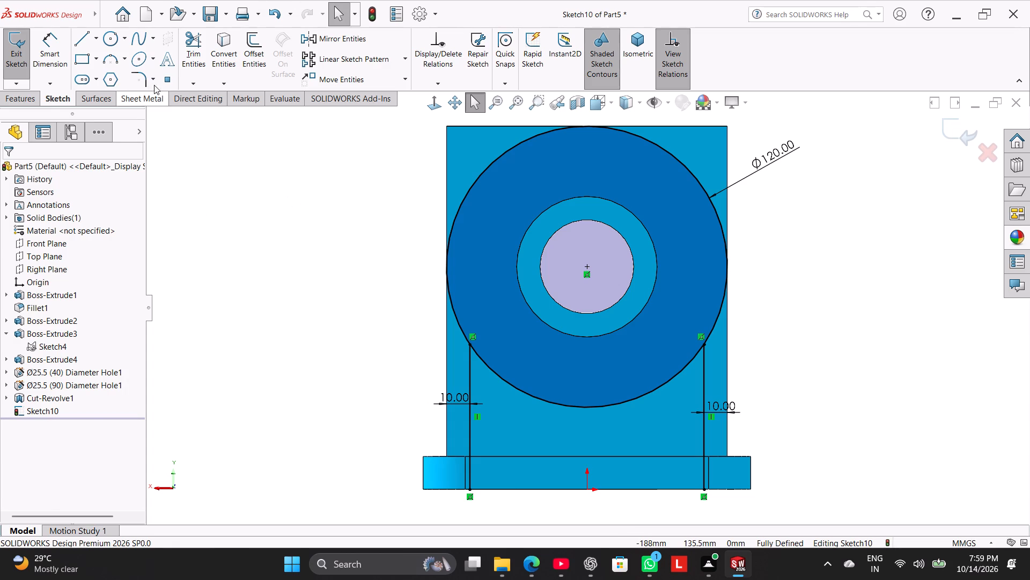
# Power trim the upper part of the circle, keeping only the lower arc between the two vertical lines.
pyautogui.click(196, 54)
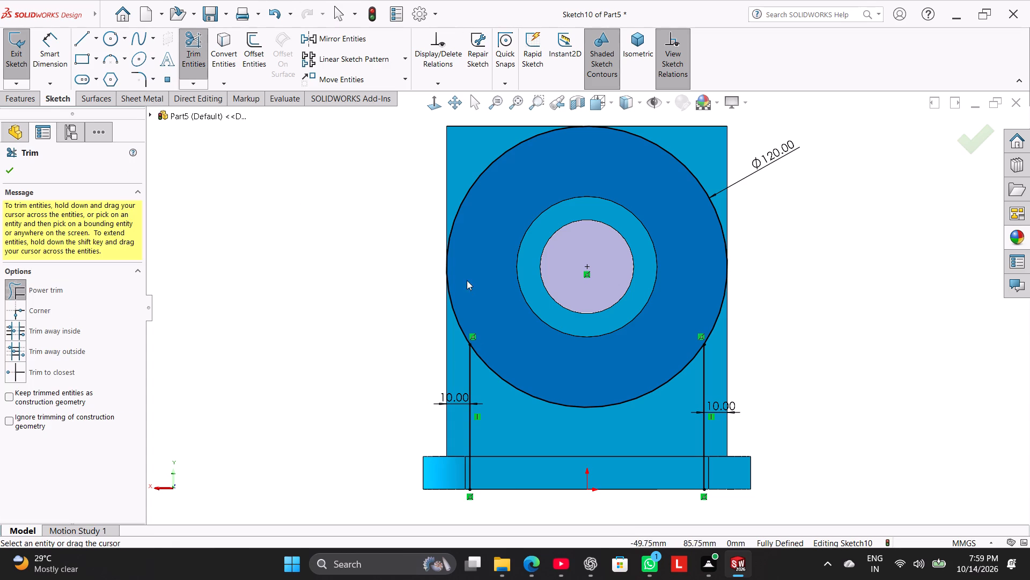
pyautogui.moveTo(409, 264); pyautogui.dragTo(748, 265)
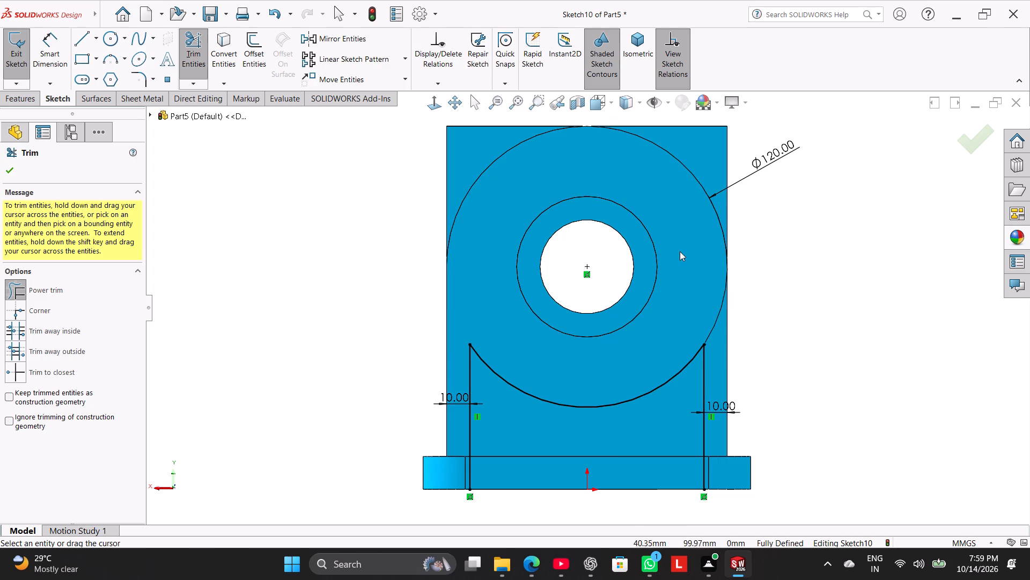
pyautogui.moveTo(700, 233); pyautogui.dragTo(494, 237)
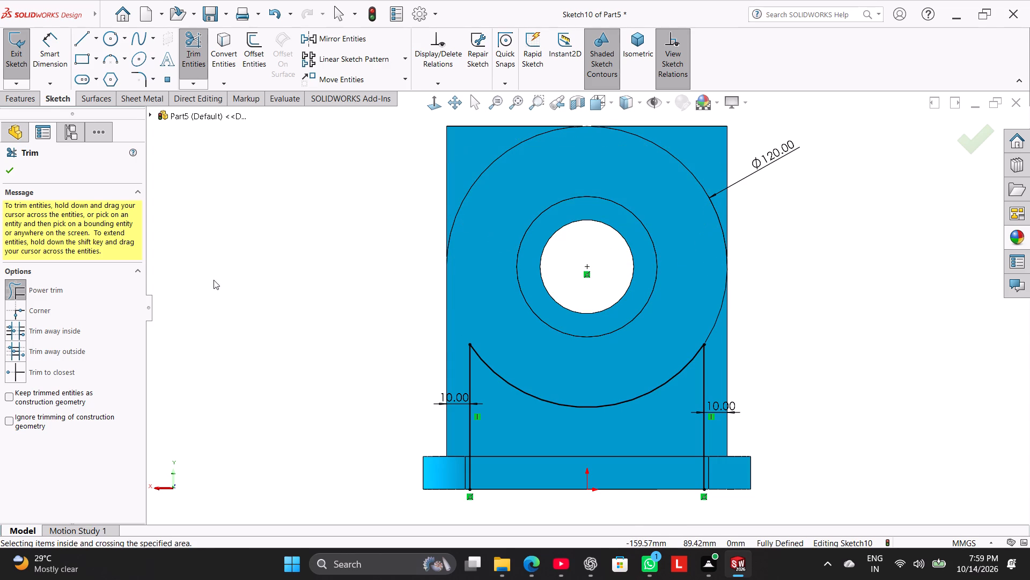
pyautogui.rightClick(214, 280)
pyautogui.click(256, 315)
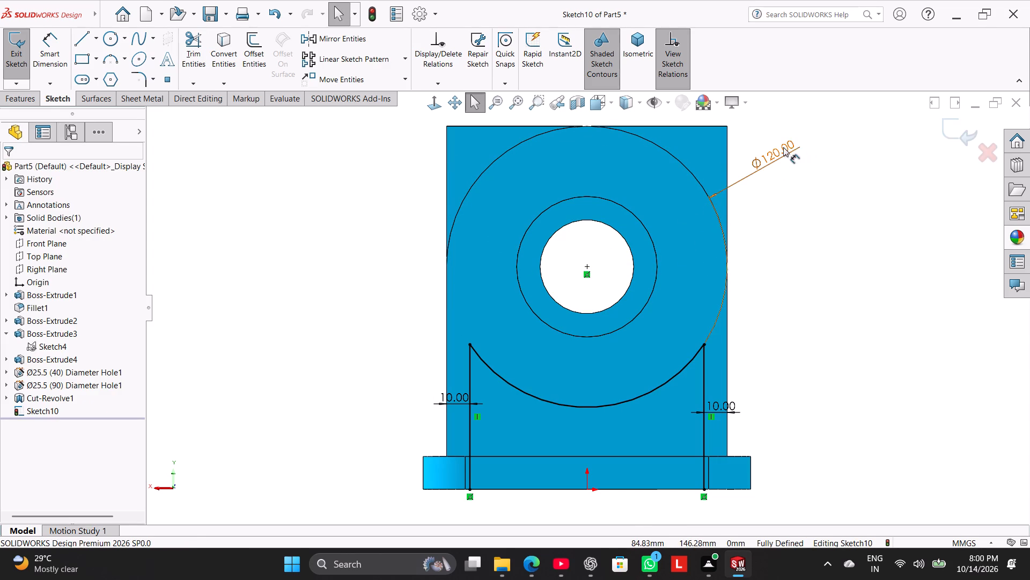
# Move the 120 mm diameter dimension's text down beside the remaining arc, near the second vertical line.
pyautogui.moveTo(783, 147); pyautogui.dragTo(575, 377)
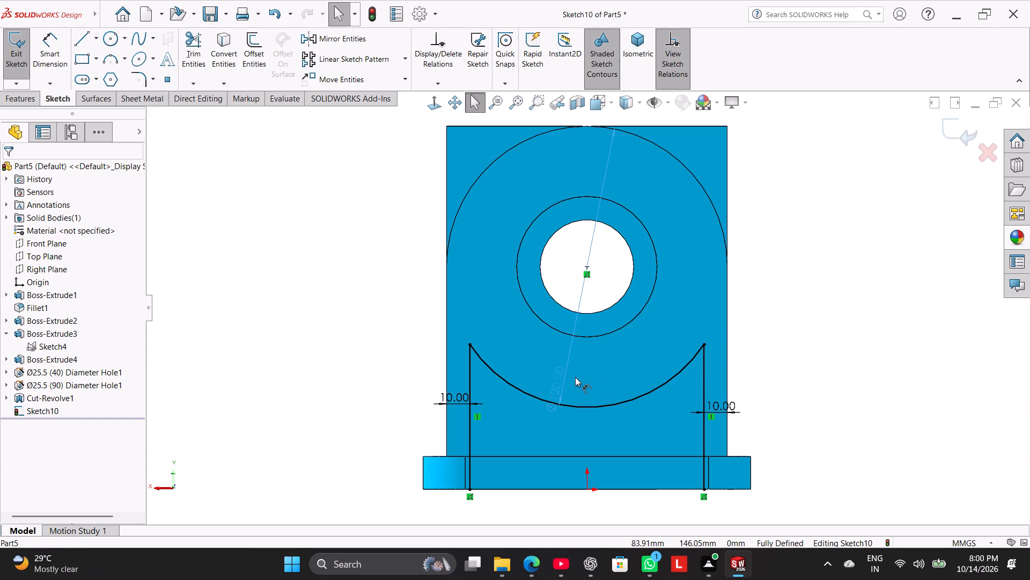
pyautogui.moveTo(575, 377); pyautogui.dragTo(681, 374)
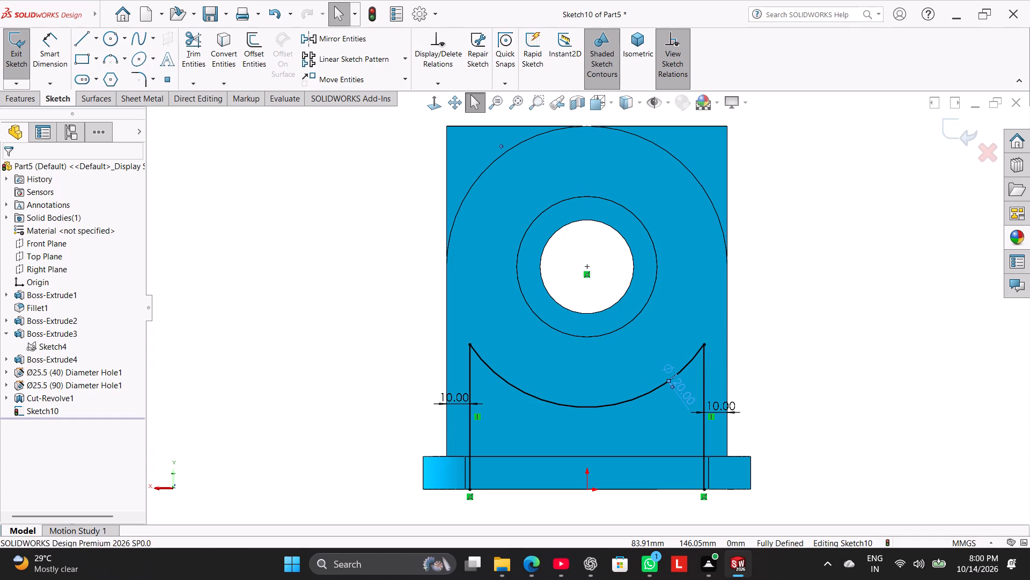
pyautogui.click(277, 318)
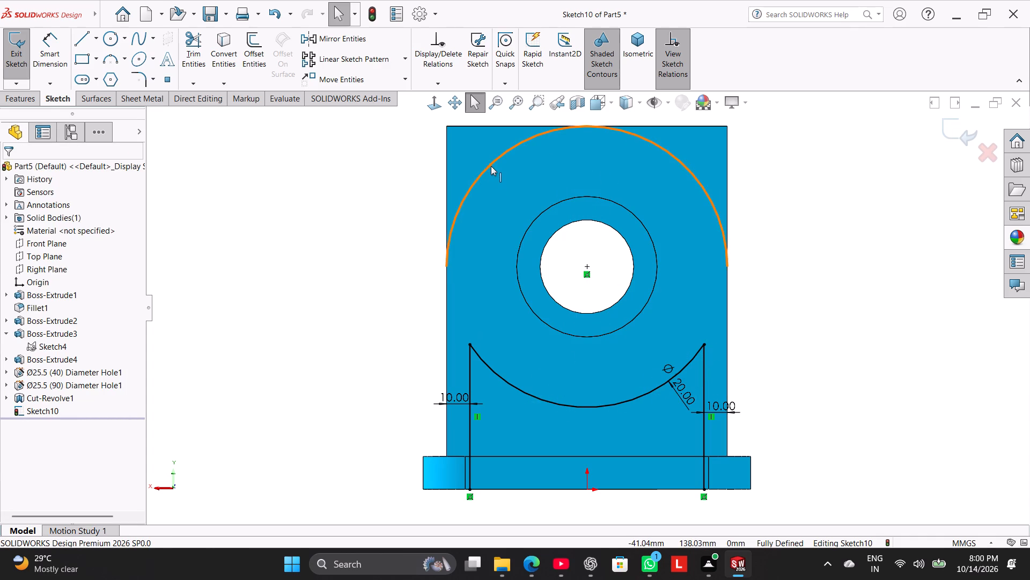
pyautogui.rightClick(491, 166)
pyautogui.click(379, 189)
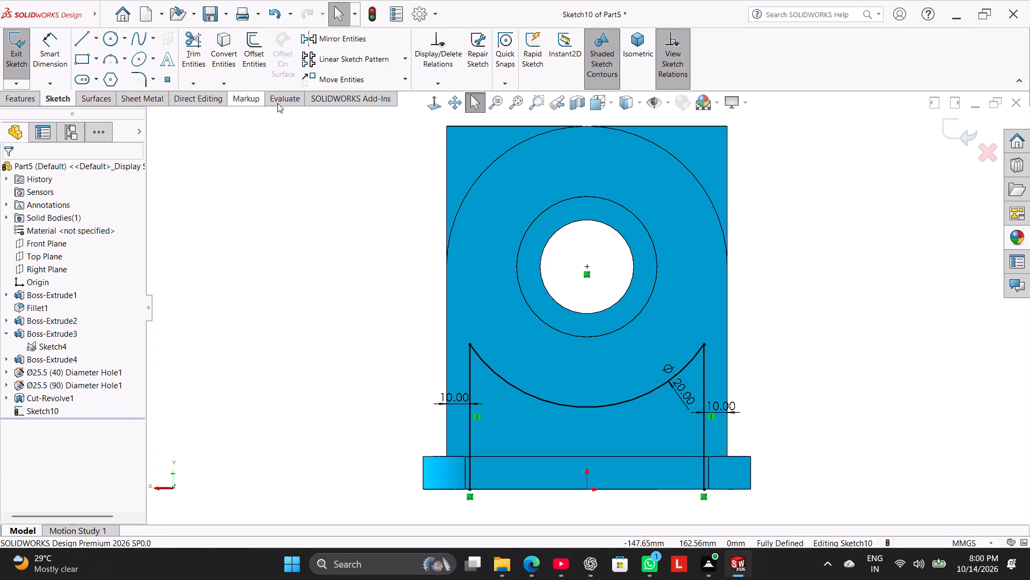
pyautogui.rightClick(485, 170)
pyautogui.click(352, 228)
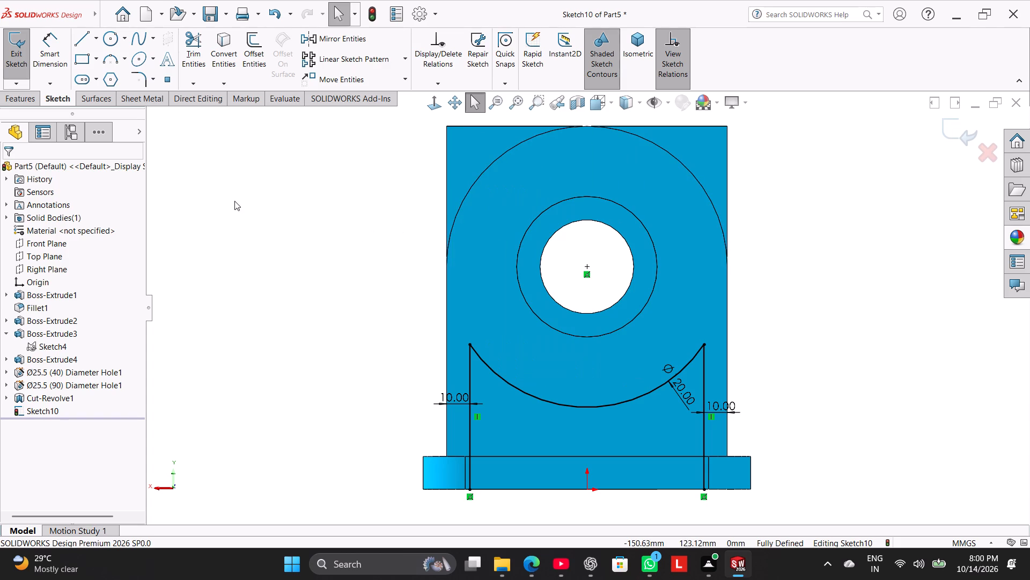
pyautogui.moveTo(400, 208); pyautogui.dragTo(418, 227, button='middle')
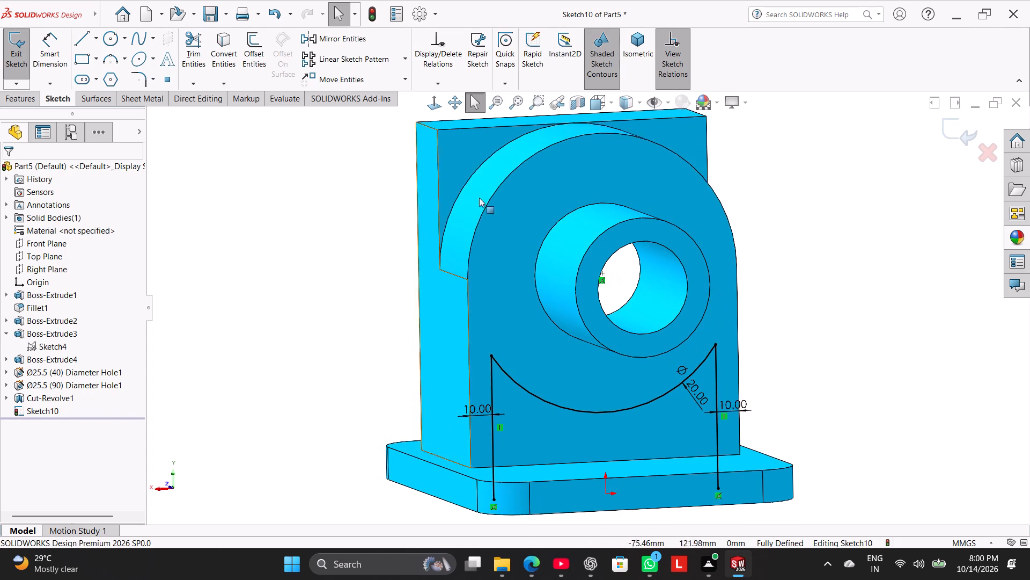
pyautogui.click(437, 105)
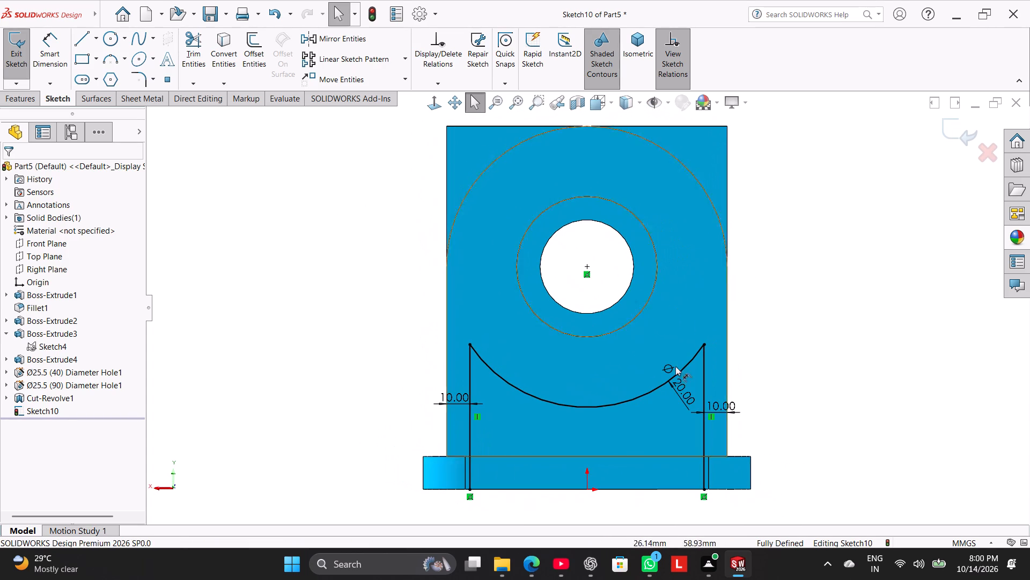
# Move the 120 mm diameter dimension's text outside the upright, beside the arc's end at the first vertical line.
pyautogui.moveTo(688, 393); pyautogui.dragTo(790, 322)
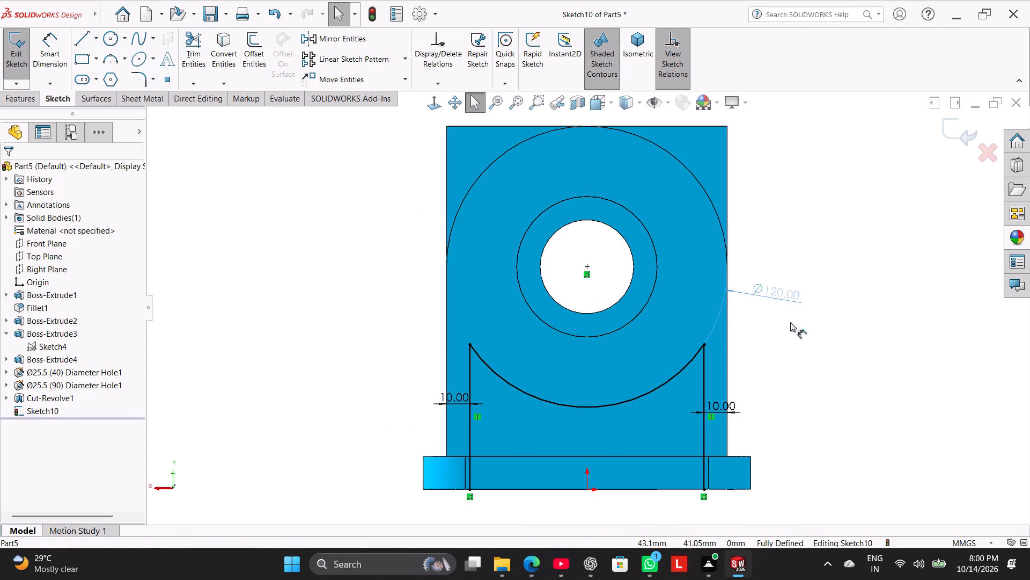
pyautogui.moveTo(790, 322); pyautogui.dragTo(439, 386)
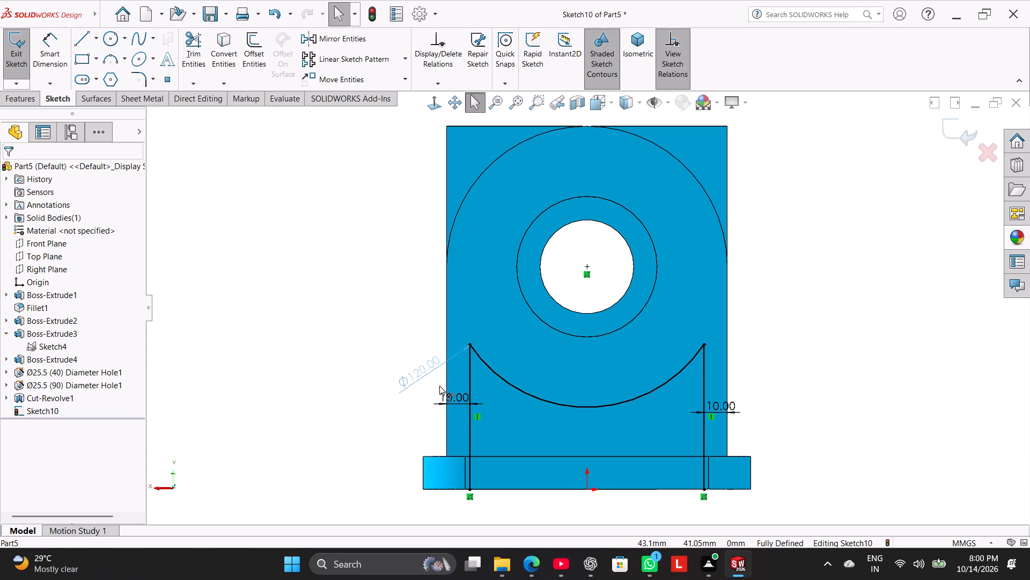
pyautogui.moveTo(439, 386); pyautogui.dragTo(427, 374)
pyautogui.click(276, 313)
# Close the profile with a horizontal line joining the lower endpoints of the two vertical lines.
pyautogui.click(77, 40)
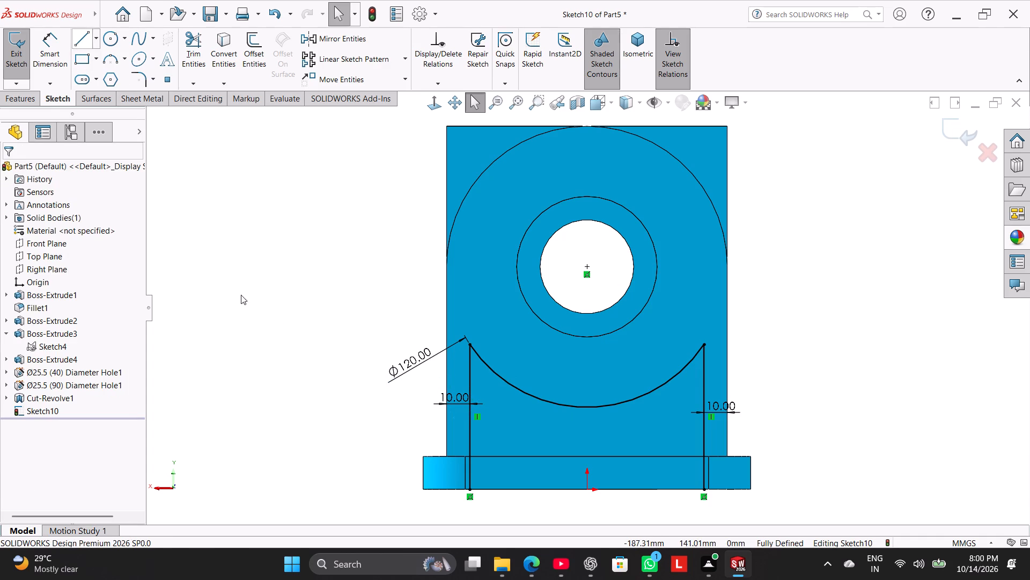
pyautogui.click(469, 492)
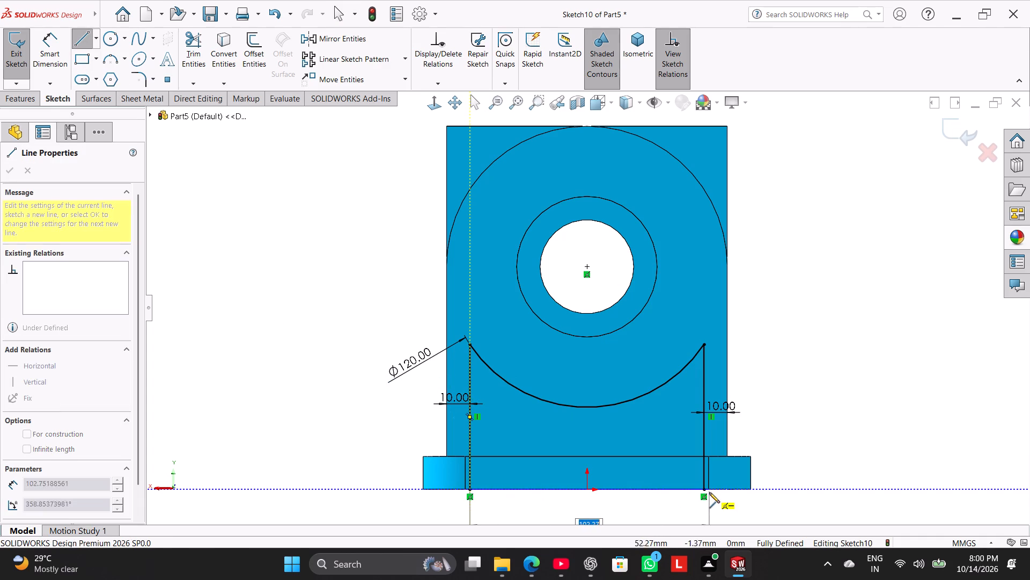
pyautogui.click(707, 491)
pyautogui.rightClick(376, 420)
pyautogui.click(392, 427)
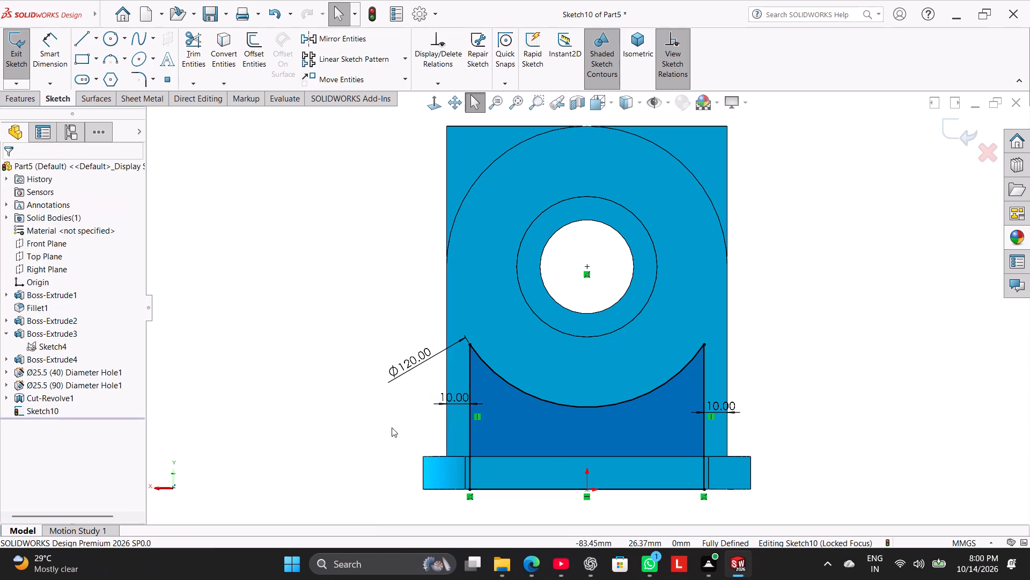
pyautogui.rightClick(798, 247)
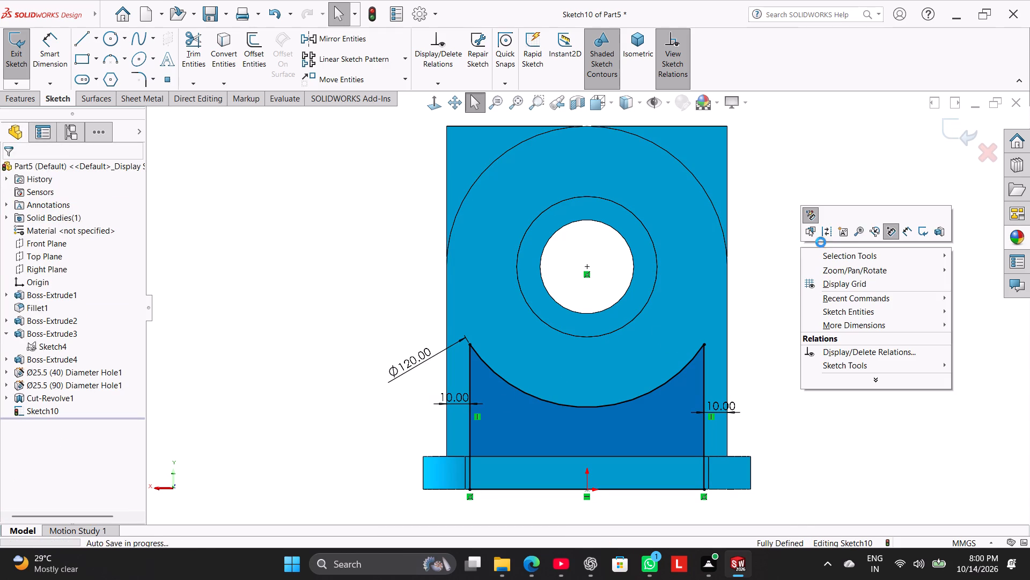
pyautogui.click(888, 227)
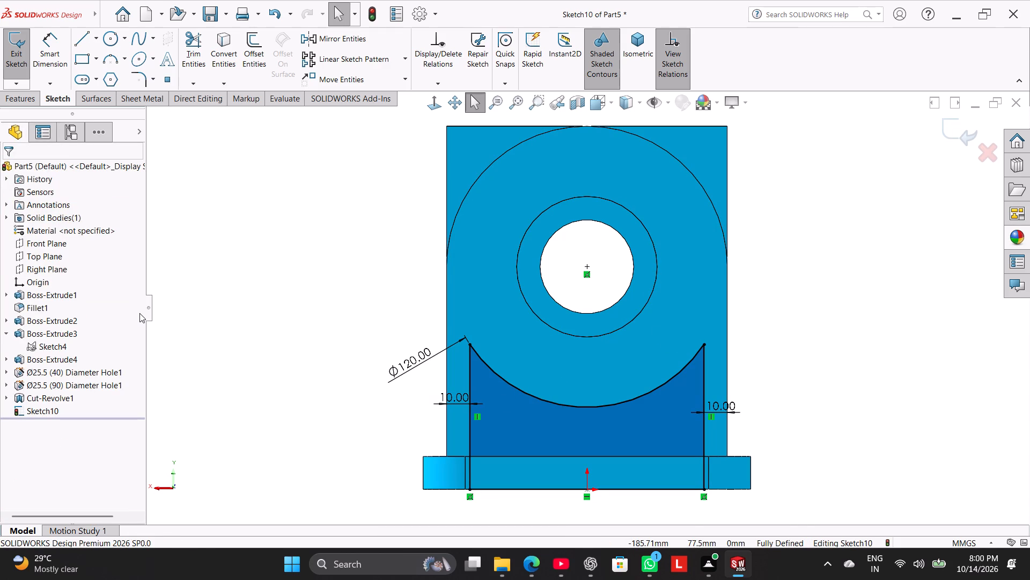
# Set up an extruded cut of the closed profile, starting at a 10 mm offset reversed into the upright.
pyautogui.click(25, 98)
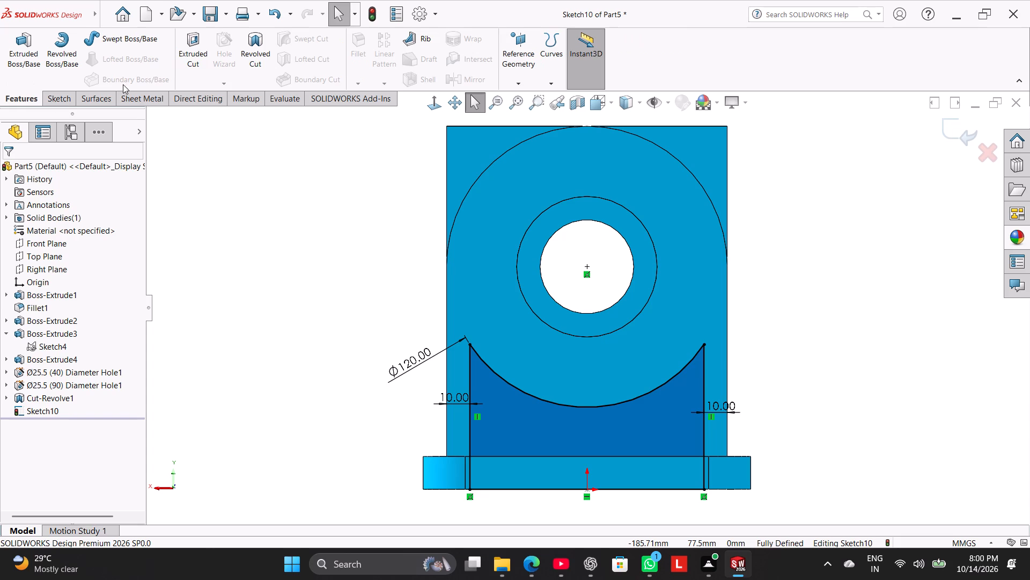
pyautogui.click(190, 61)
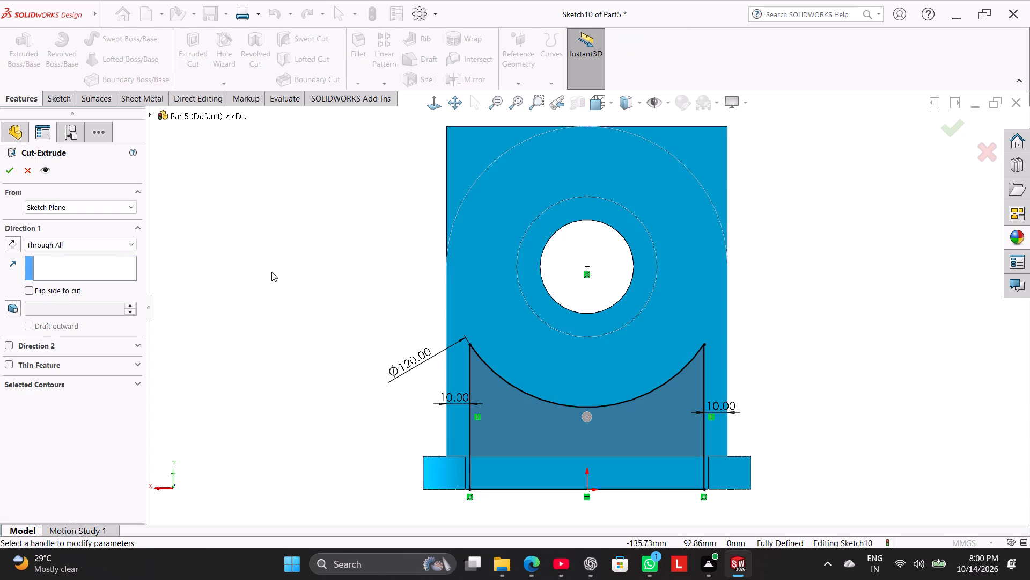
pyautogui.moveTo(275, 273); pyautogui.dragTo(324, 301, button='middle')
pyautogui.click(64, 204)
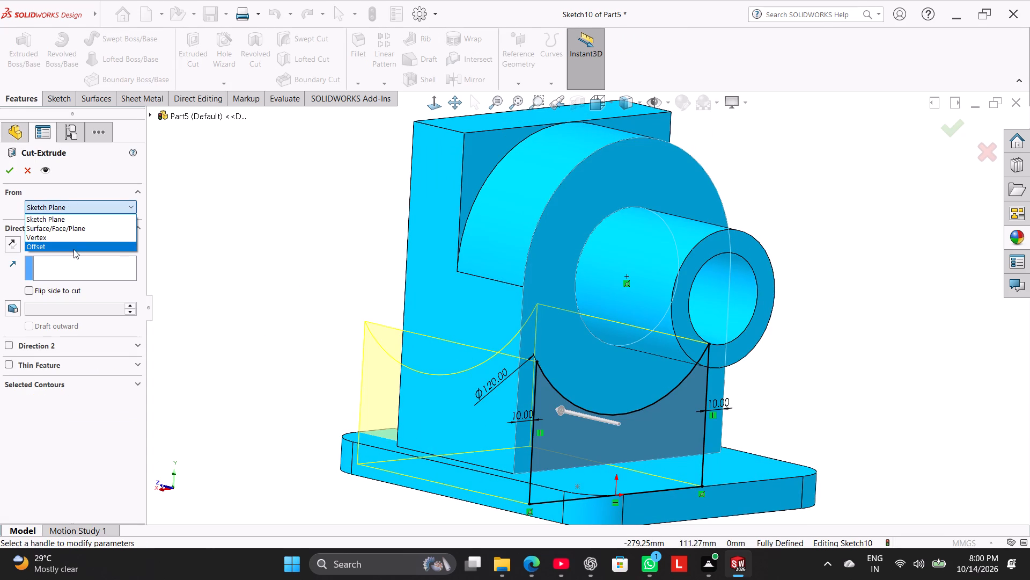
pyautogui.click(73, 249)
pyautogui.doubleClick(72, 228)
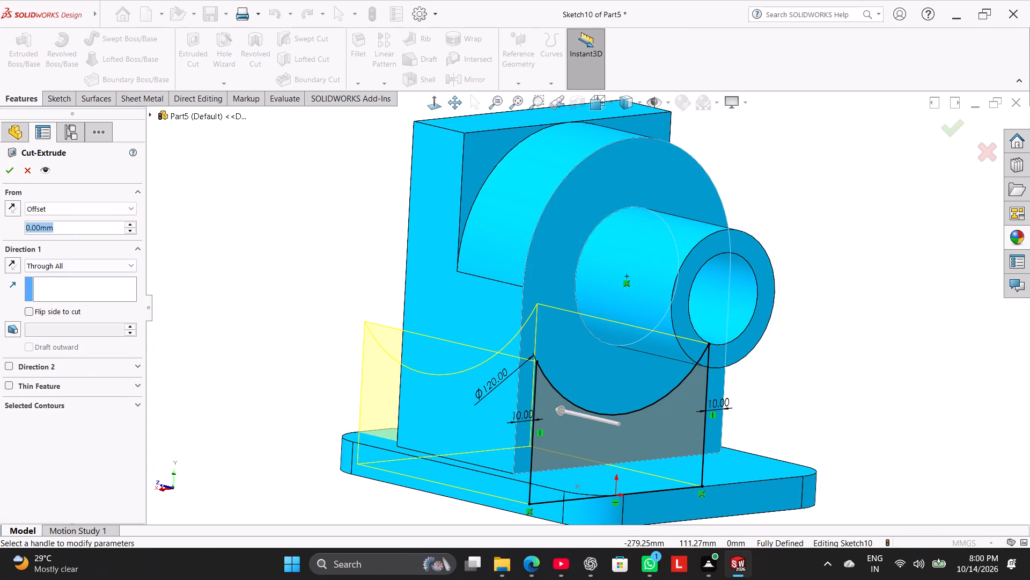
pyautogui.press('1')
pyautogui.press('0')
pyautogui.press('Return')
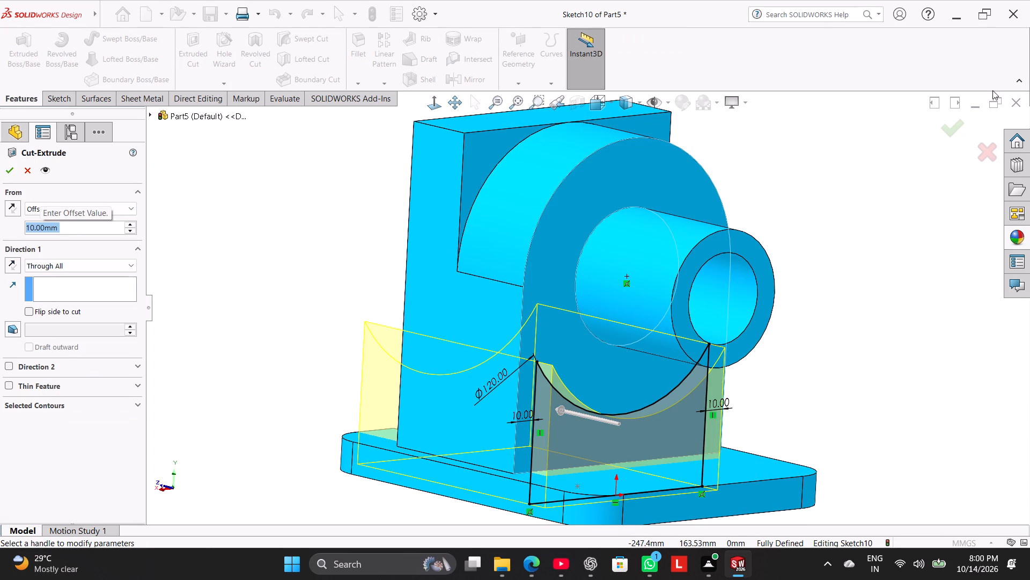
pyautogui.moveTo(290, 282); pyautogui.dragTo(330, 341, button='middle')
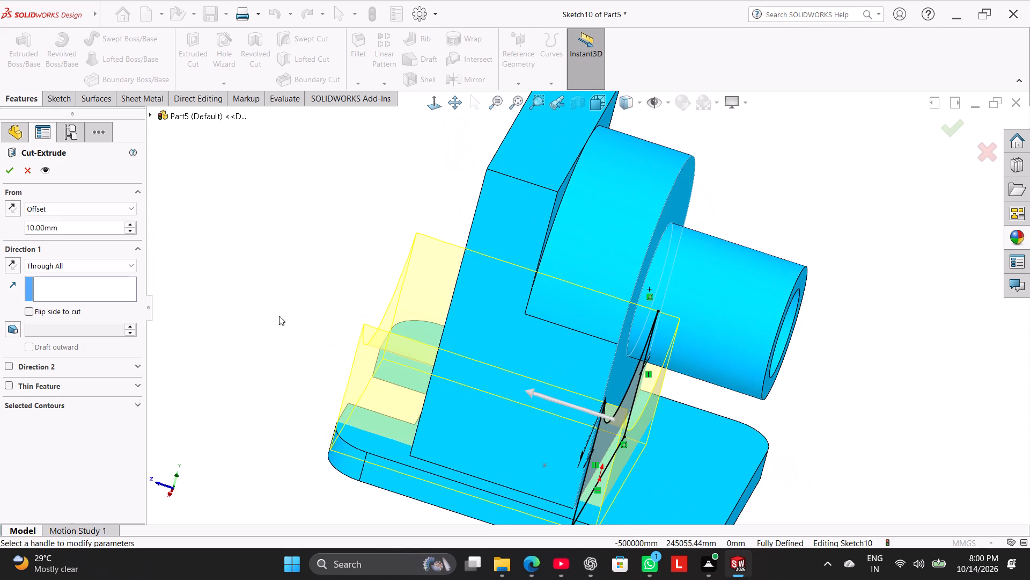
pyautogui.click(8, 209)
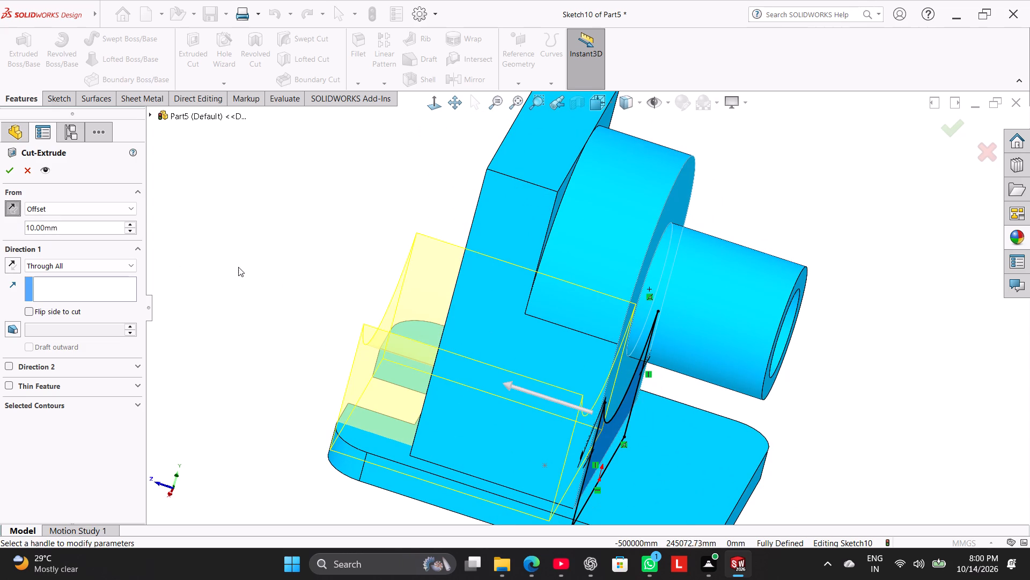
pyautogui.scroll(1, 241, 267)
pyautogui.moveTo(252, 267); pyautogui.dragTo(225, 221, button='middle')
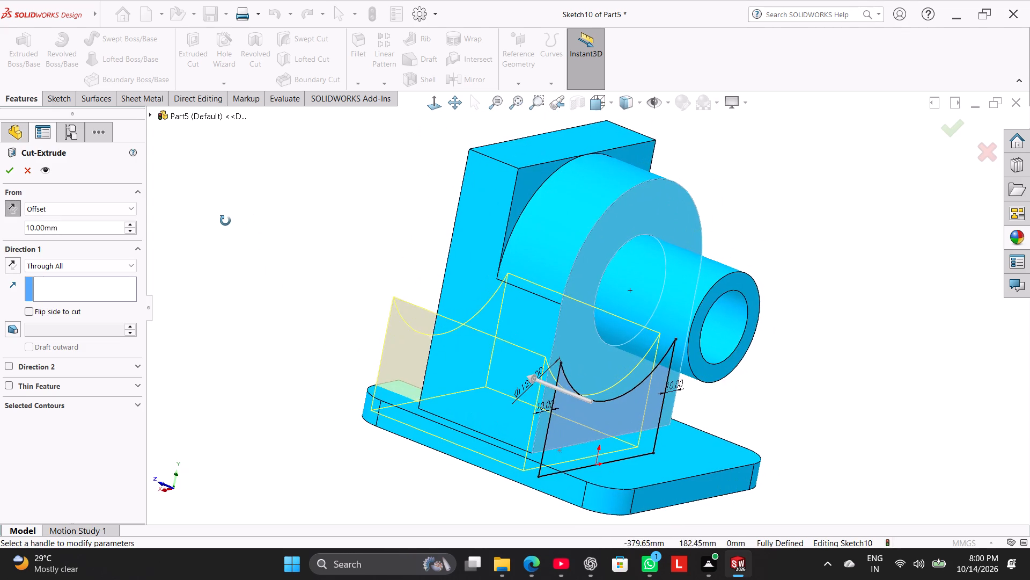
pyautogui.moveTo(225, 221); pyautogui.dragTo(275, 285, button='middle')
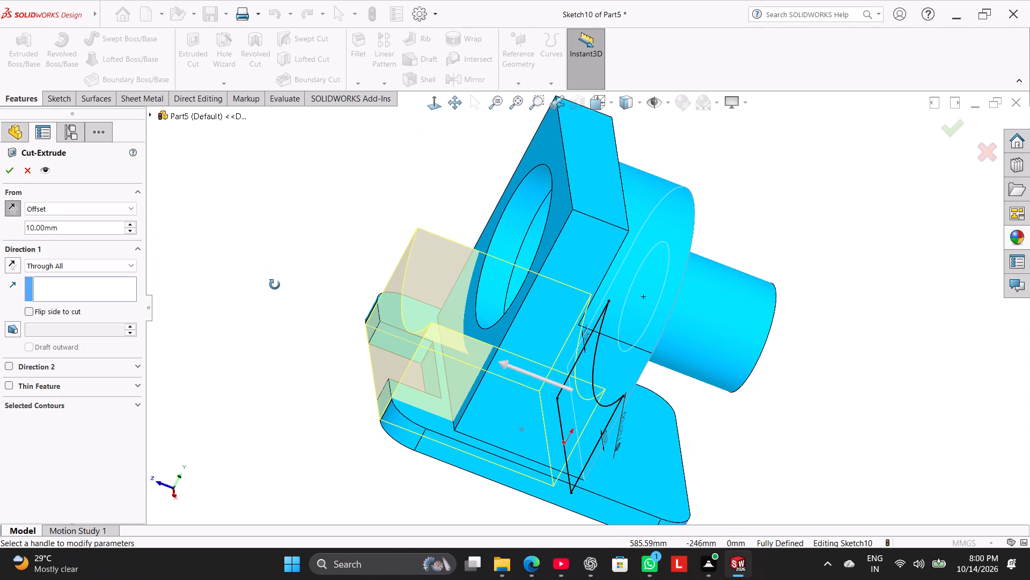
pyautogui.moveTo(275, 285); pyautogui.dragTo(275, 285, button='middle')
# Make the cut blind with a depth of 48 mm and finish it.
pyautogui.click(60, 265)
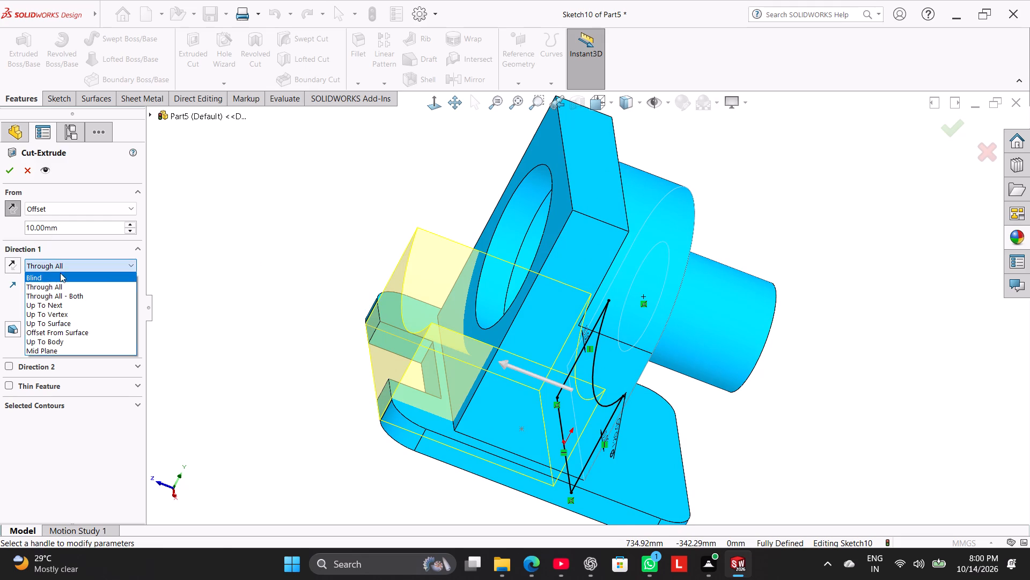
pyautogui.click(61, 279)
pyautogui.doubleClick(71, 313)
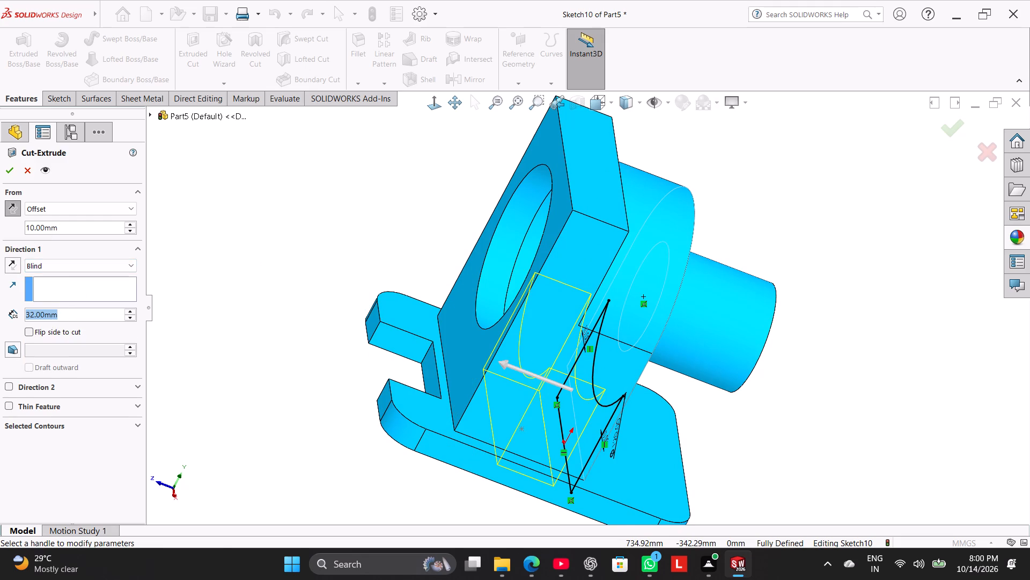
pyautogui.write('48')
pyautogui.press('Return')
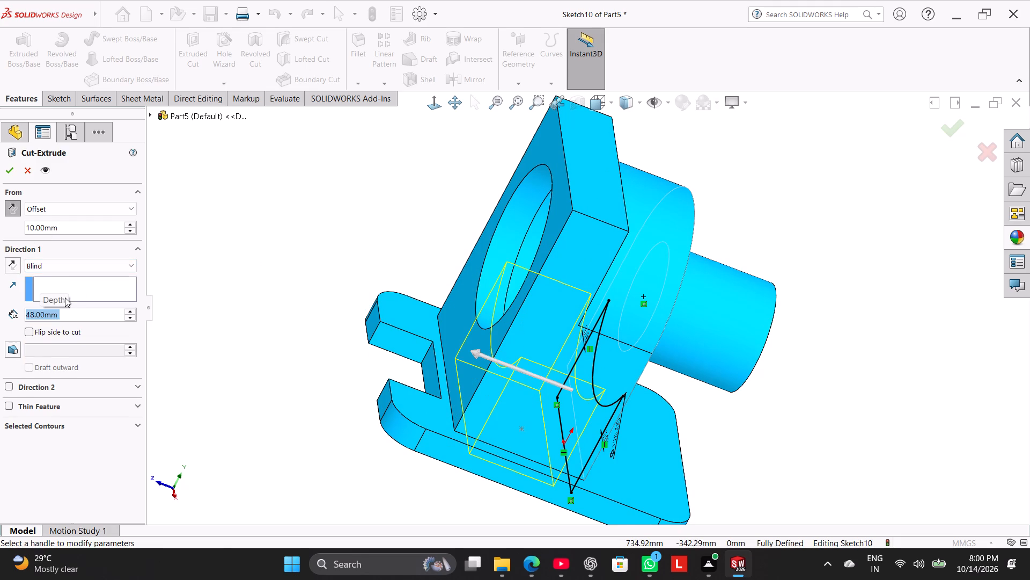
pyautogui.moveTo(348, 332); pyautogui.dragTo(331, 245, button='middle')
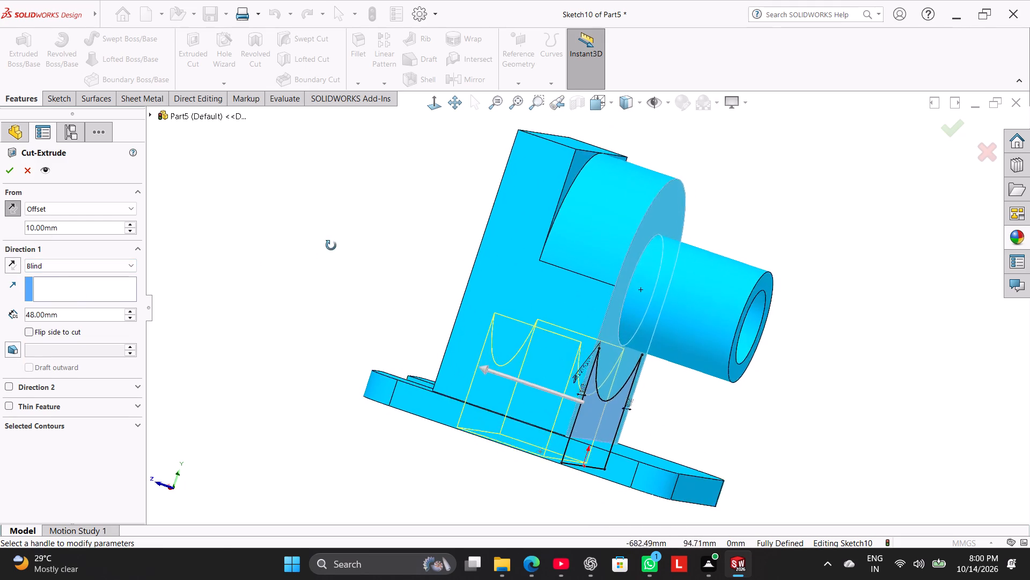
pyautogui.moveTo(331, 245); pyautogui.dragTo(325, 284, button='middle')
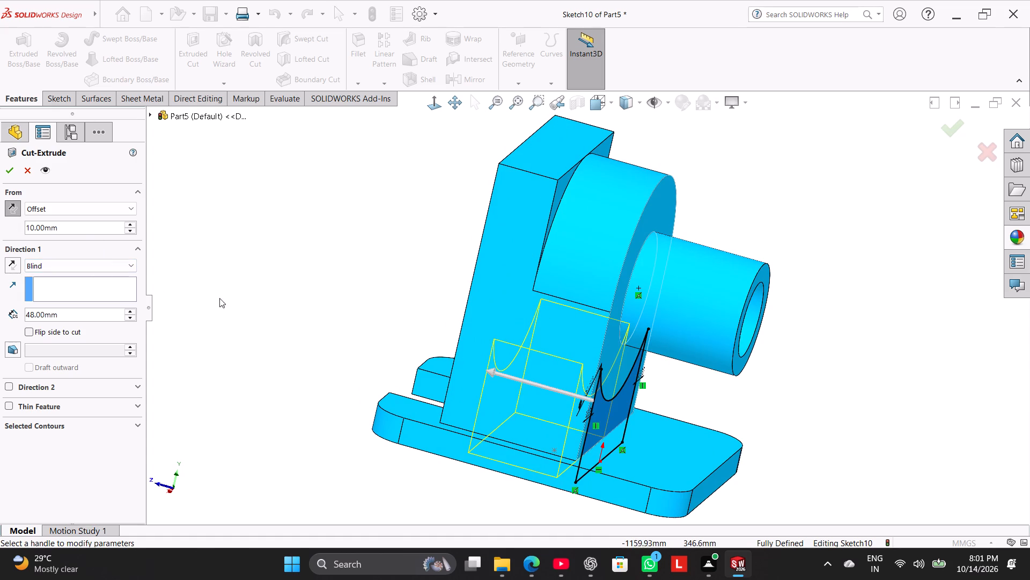
pyautogui.click(13, 168)
pyautogui.click(349, 315)
# Examine the internal pocket from several angles in a temporary section through the Right Plane, leaving the part unsectioned.
pyautogui.moveTo(371, 337); pyautogui.dragTo(405, 367, button='middle')
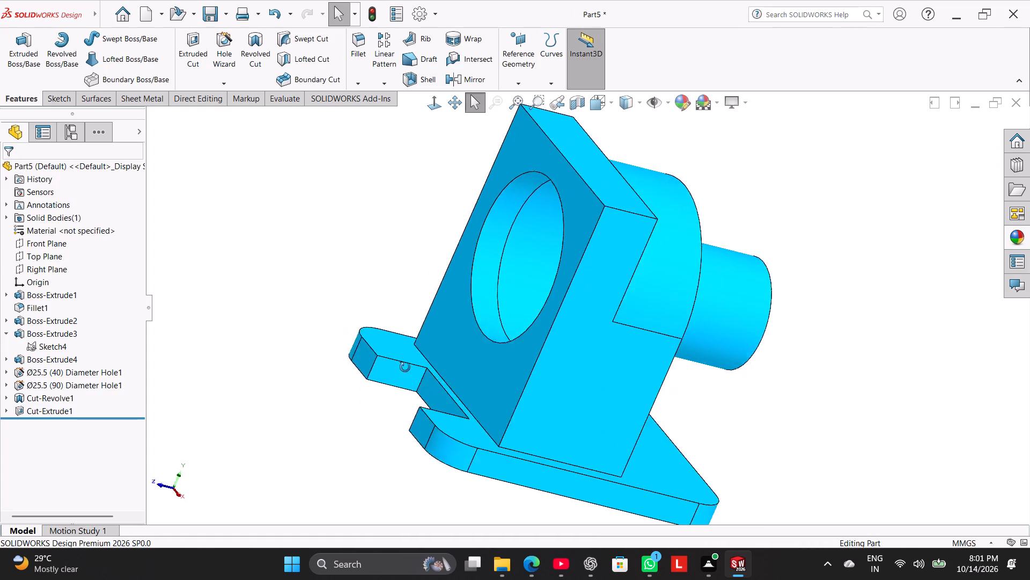
pyautogui.moveTo(405, 367); pyautogui.dragTo(388, 337, button='middle')
pyautogui.click(51, 271)
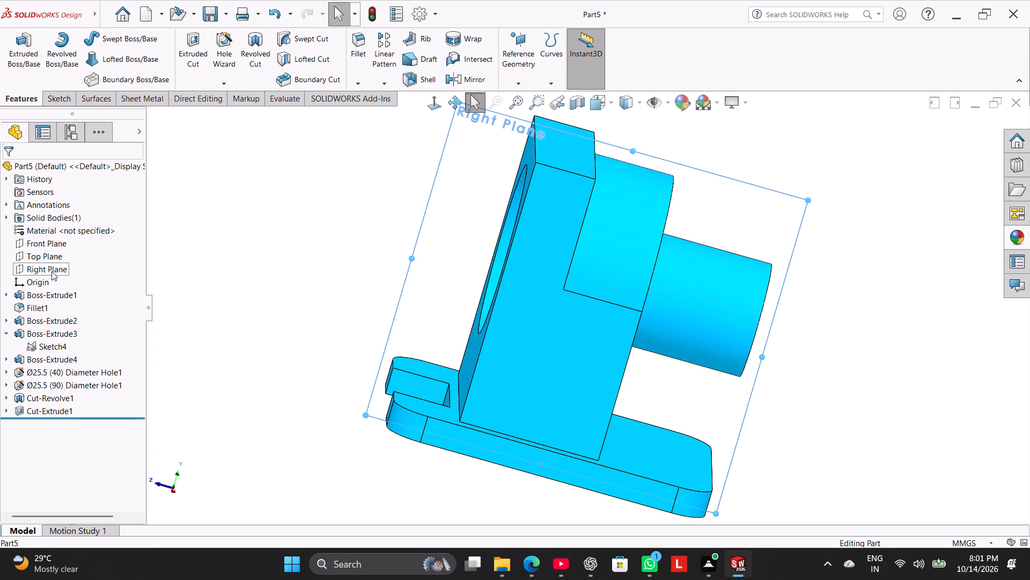
pyautogui.click(579, 100)
pyautogui.moveTo(251, 301); pyautogui.dragTo(256, 244, button='middle')
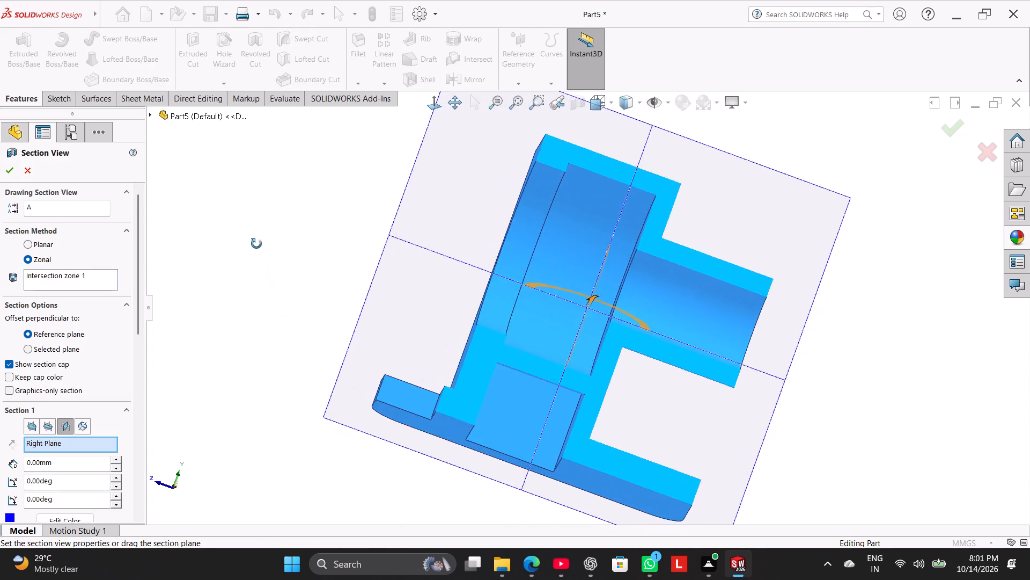
pyautogui.moveTo(256, 244); pyautogui.dragTo(244, 291, button='middle')
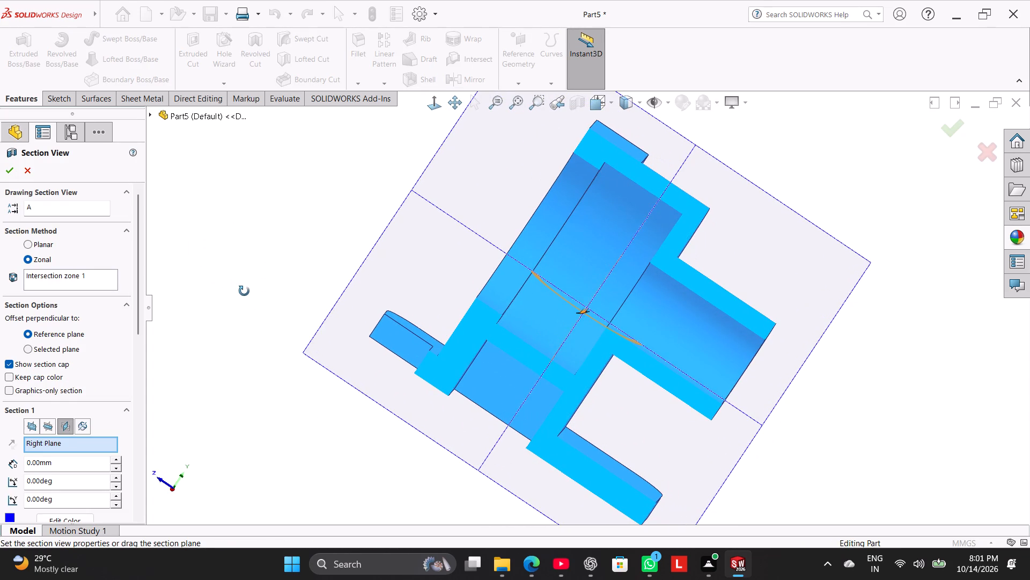
pyautogui.moveTo(244, 291); pyautogui.dragTo(318, 377, button='middle')
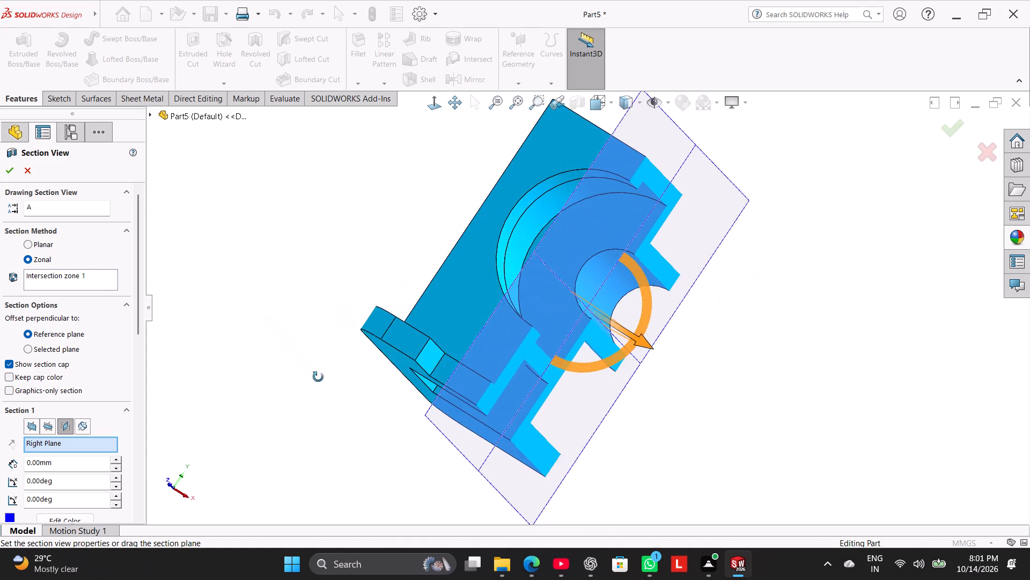
pyautogui.moveTo(318, 377); pyautogui.dragTo(221, 263, button='middle')
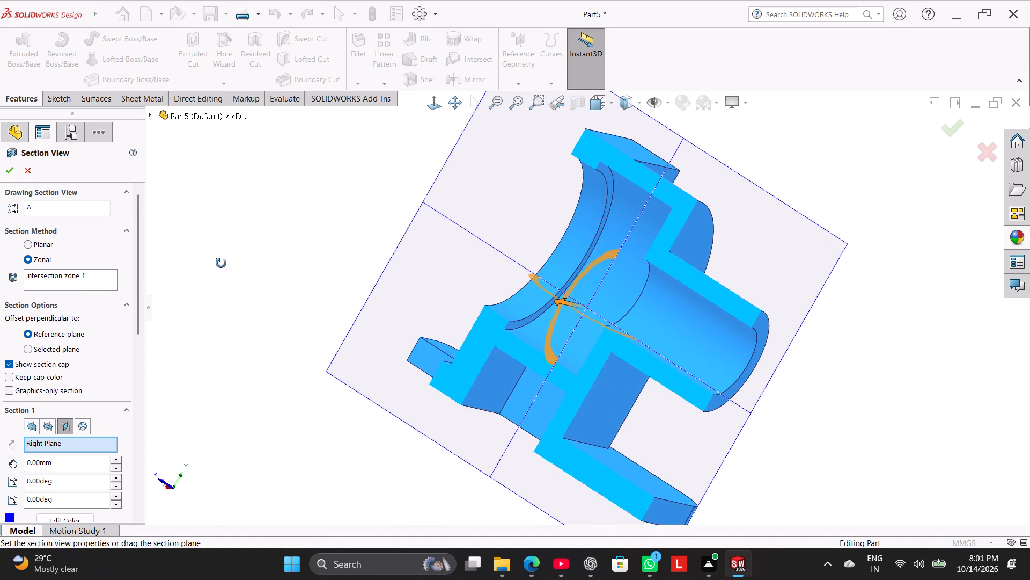
pyautogui.moveTo(221, 263); pyautogui.dragTo(276, 313, button='middle')
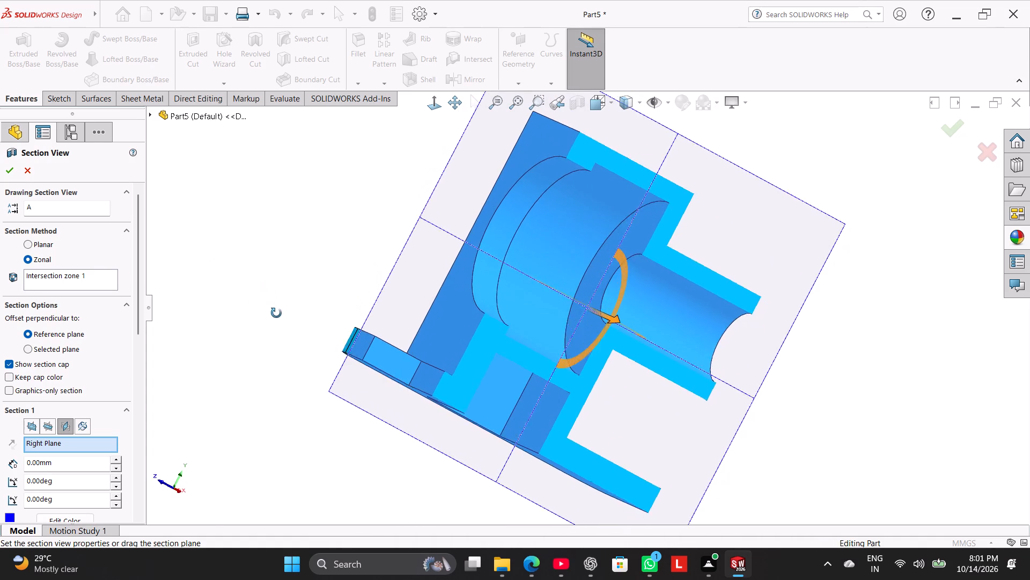
pyautogui.moveTo(276, 313); pyautogui.dragTo(302, 381, button='middle')
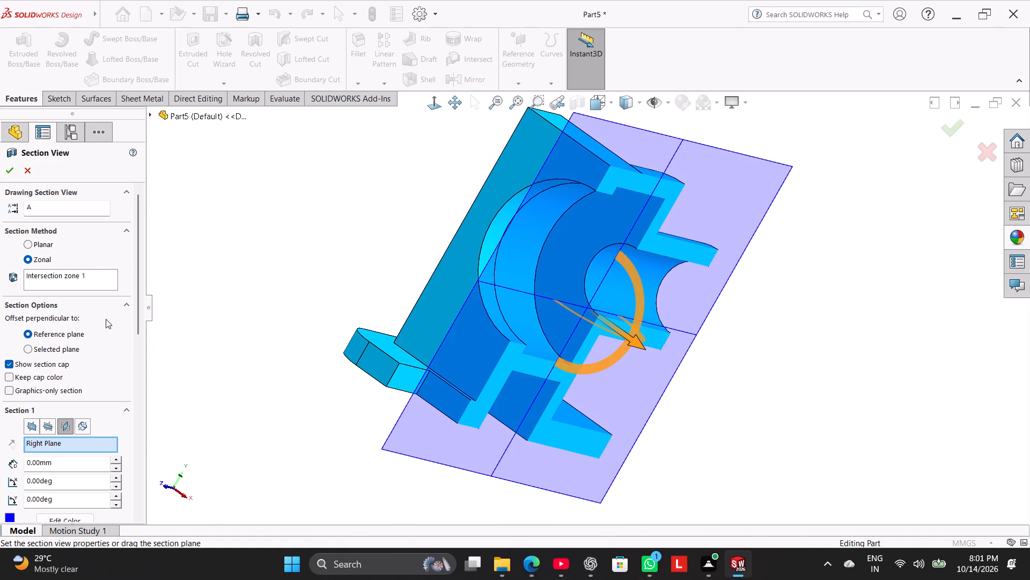
pyautogui.click(35, 164)
pyautogui.click(280, 264)
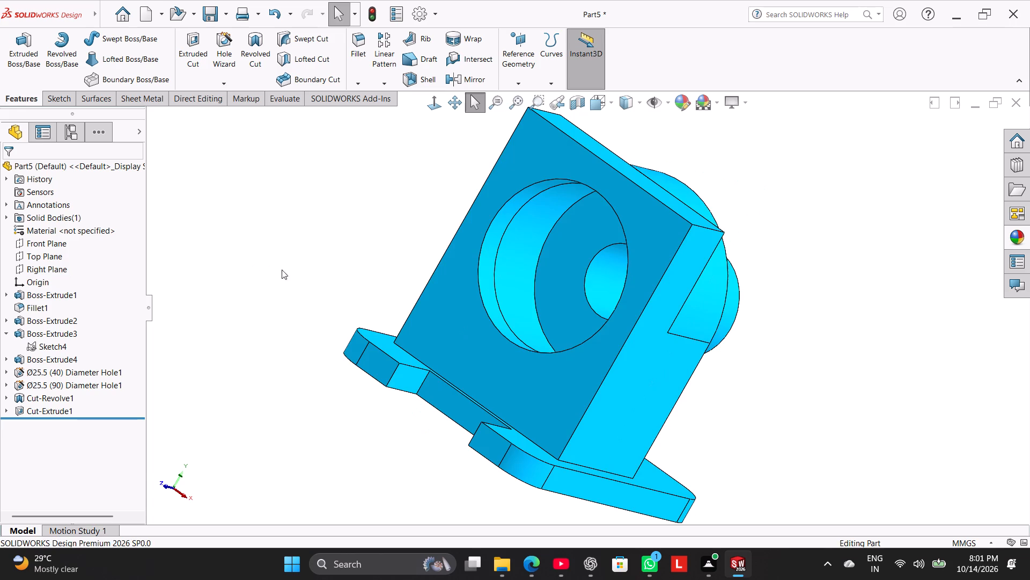
# Chamfer the front edge of the upright's 90 mm opening and the bore edge at the small cylinder's end, 2 mm at 45 degrees.
pyautogui.moveTo(342, 269); pyautogui.dragTo(428, 234, button='right')
pyautogui.moveTo(359, 287); pyautogui.dragTo(438, 229, button='right')
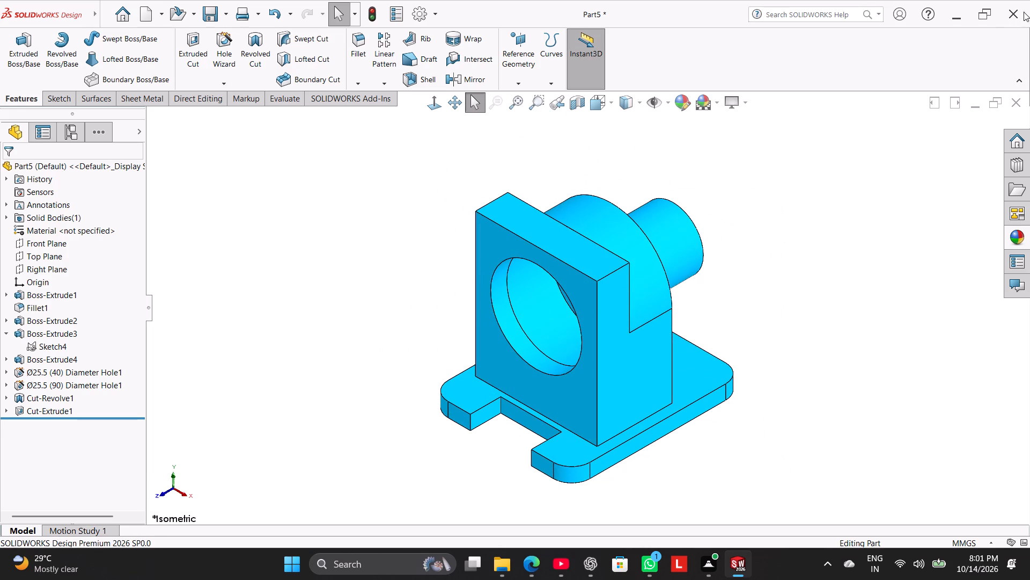
pyautogui.click(356, 50)
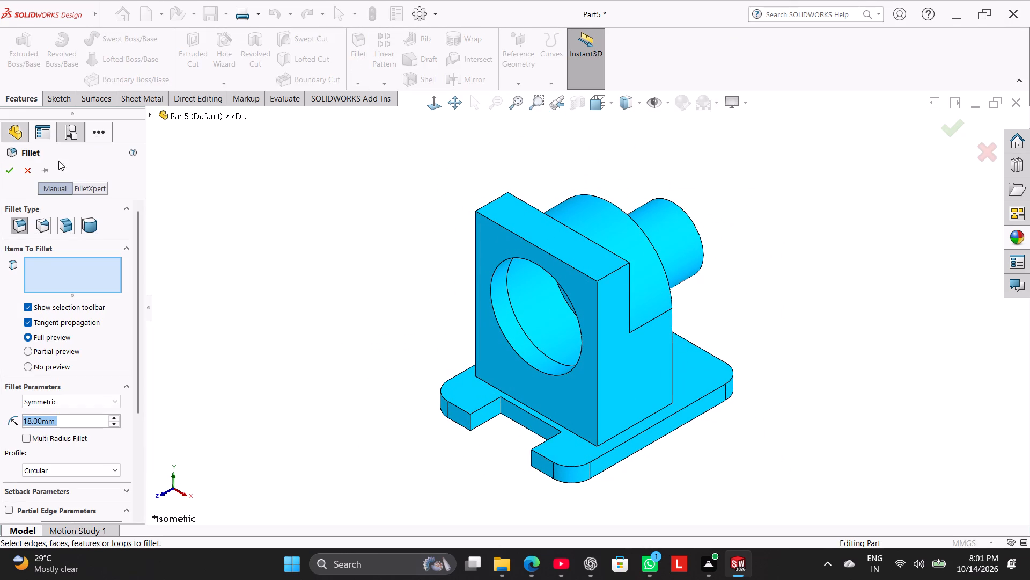
pyautogui.click(30, 175)
pyautogui.click(364, 83)
pyautogui.click(379, 113)
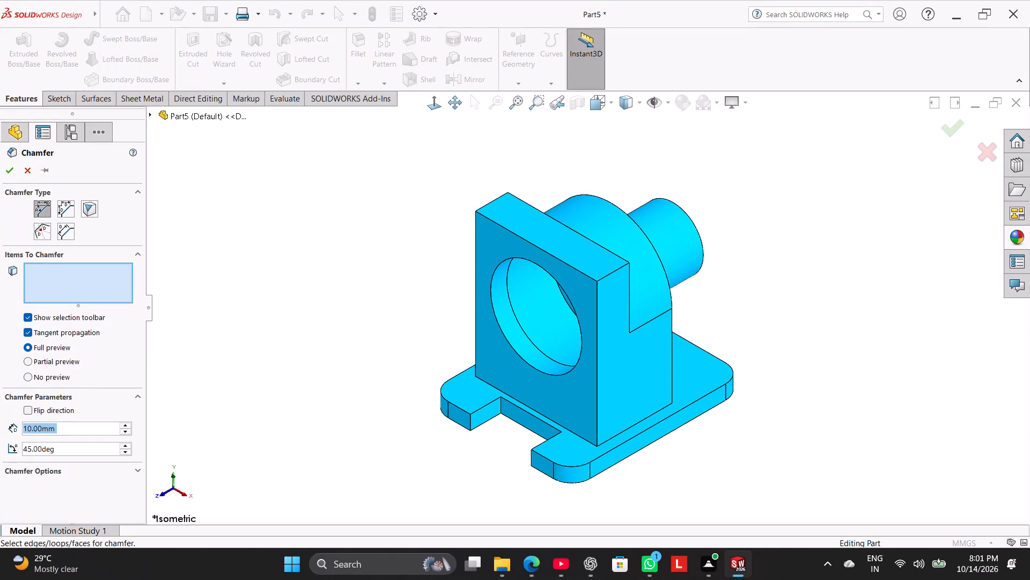
pyautogui.press('2')
pyautogui.press('Return')
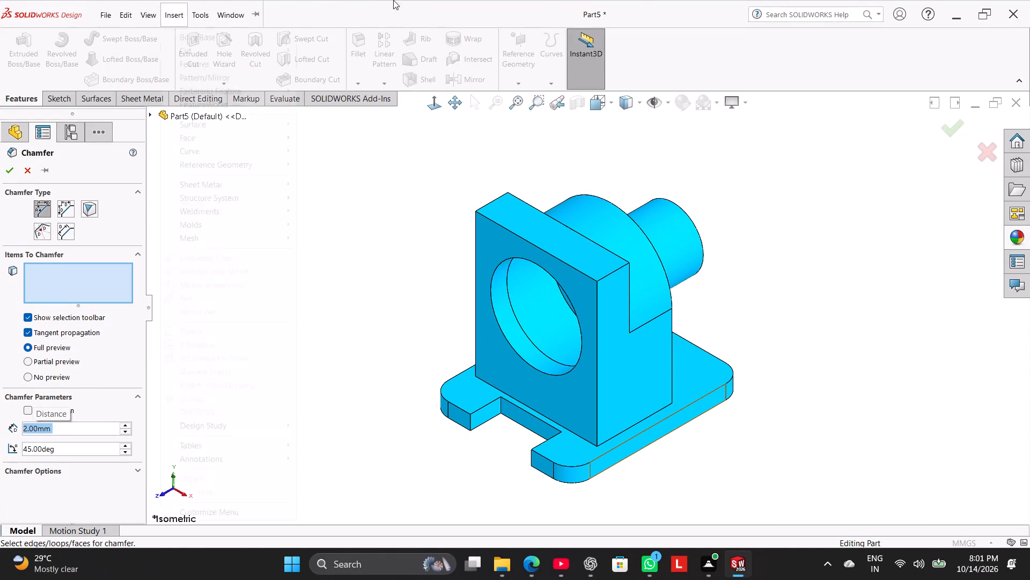
pyautogui.click(507, 260)
pyautogui.moveTo(739, 193); pyautogui.dragTo(660, 288, button='middle')
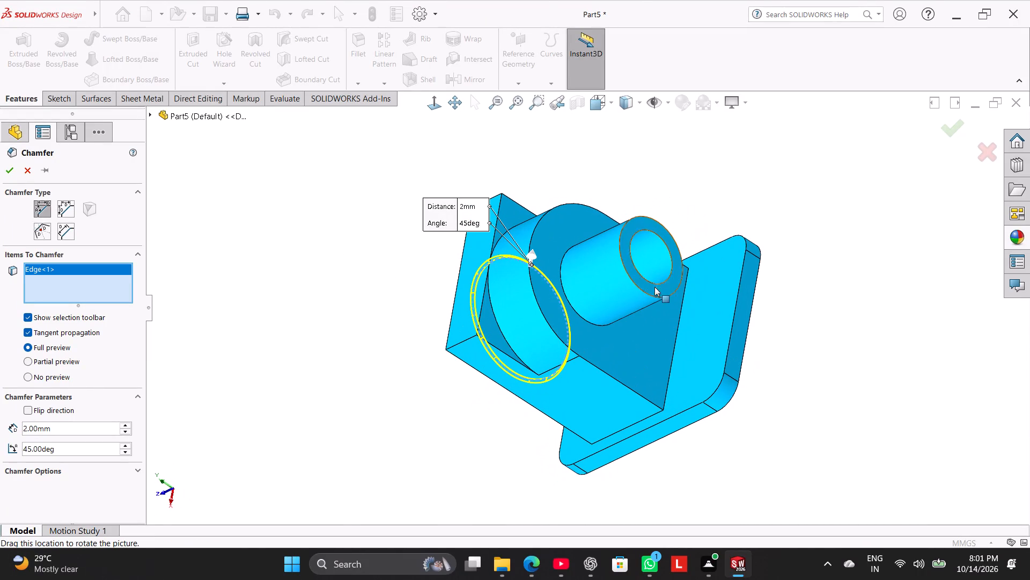
pyautogui.click(651, 232)
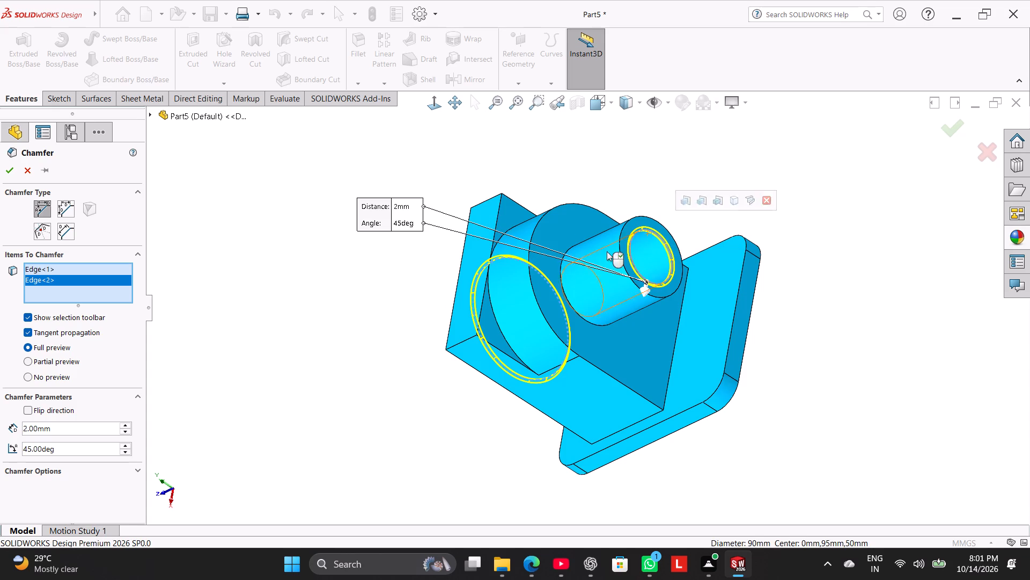
pyautogui.moveTo(359, 315); pyautogui.dragTo(432, 314, button='middle')
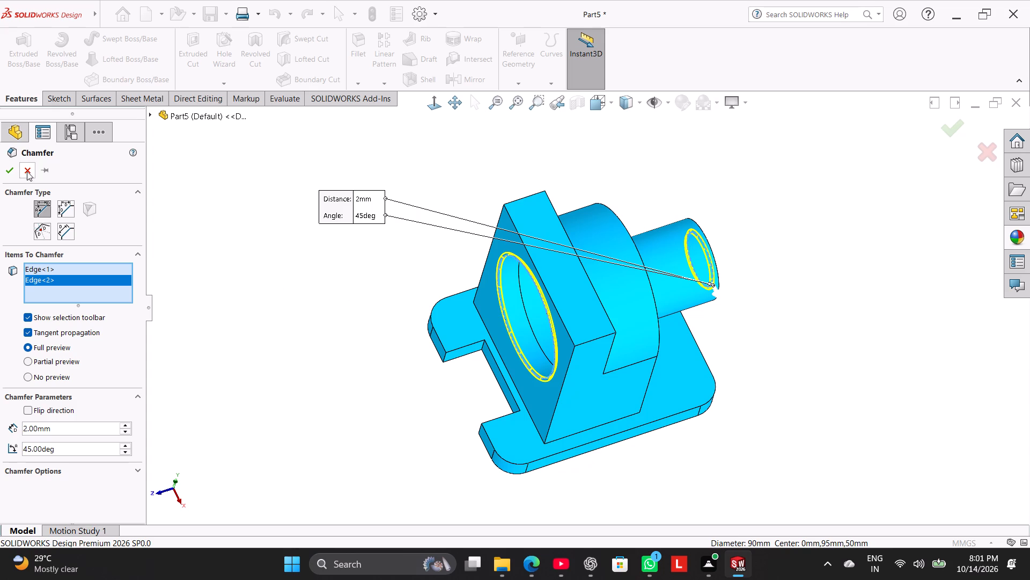
pyautogui.click(10, 171)
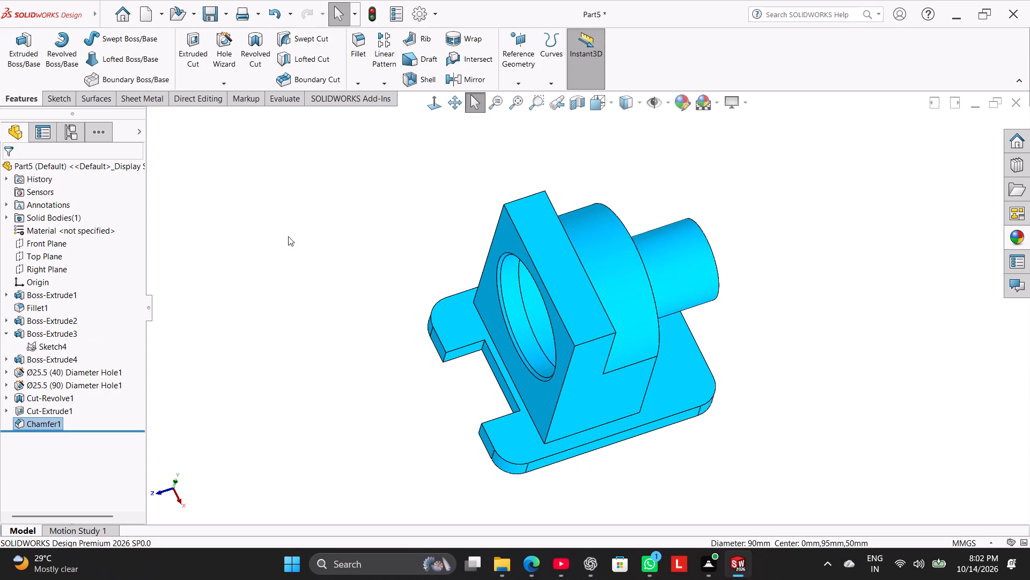
# Start a Hole Wizard legacy hole and make it the Counterbored type.
pyautogui.moveTo(299, 262); pyautogui.dragTo(275, 264, button='middle')
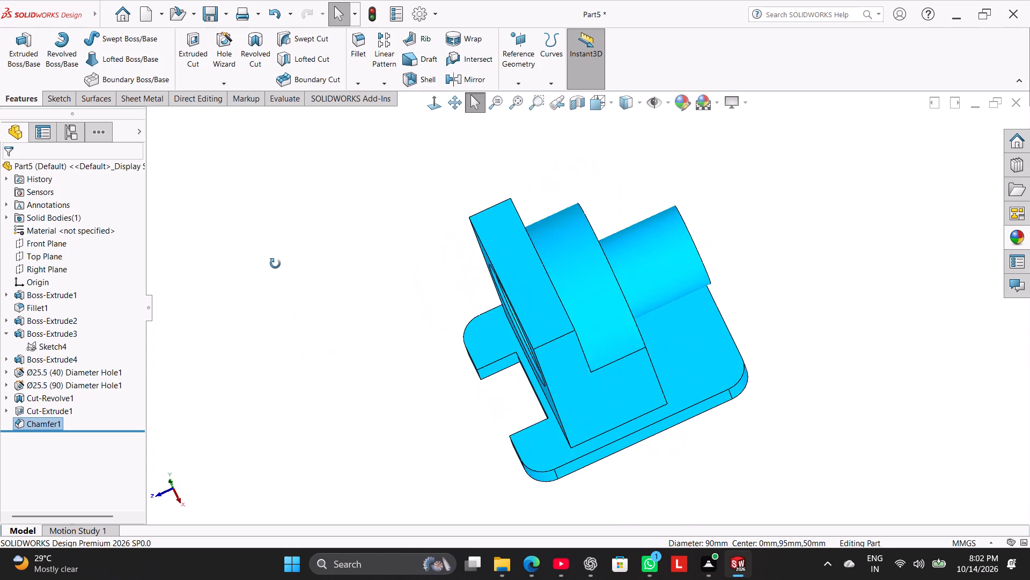
pyautogui.moveTo(275, 264); pyautogui.dragTo(332, 238, button='middle')
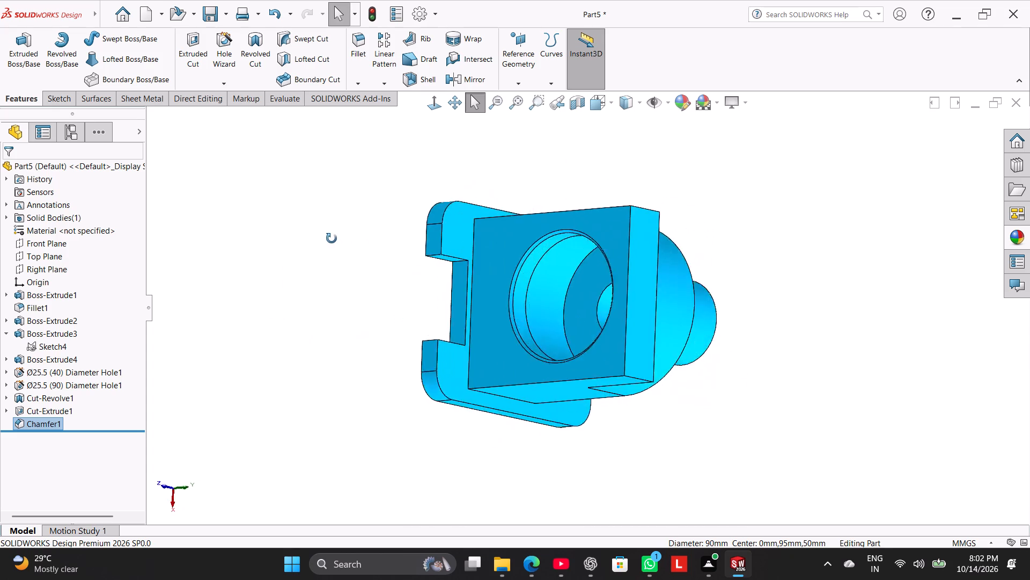
pyautogui.moveTo(332, 238); pyautogui.dragTo(305, 214, button='middle')
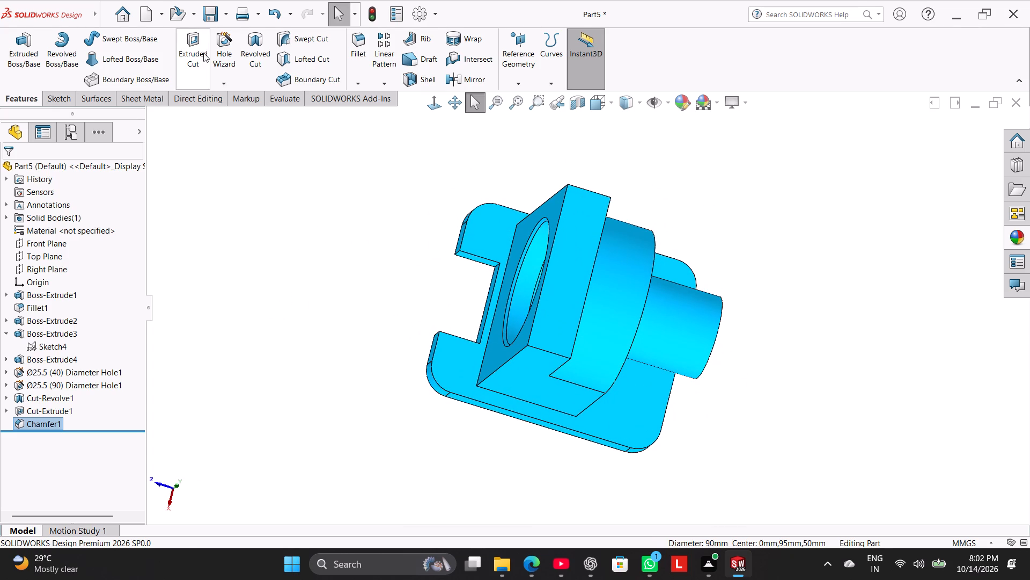
pyautogui.click(223, 55)
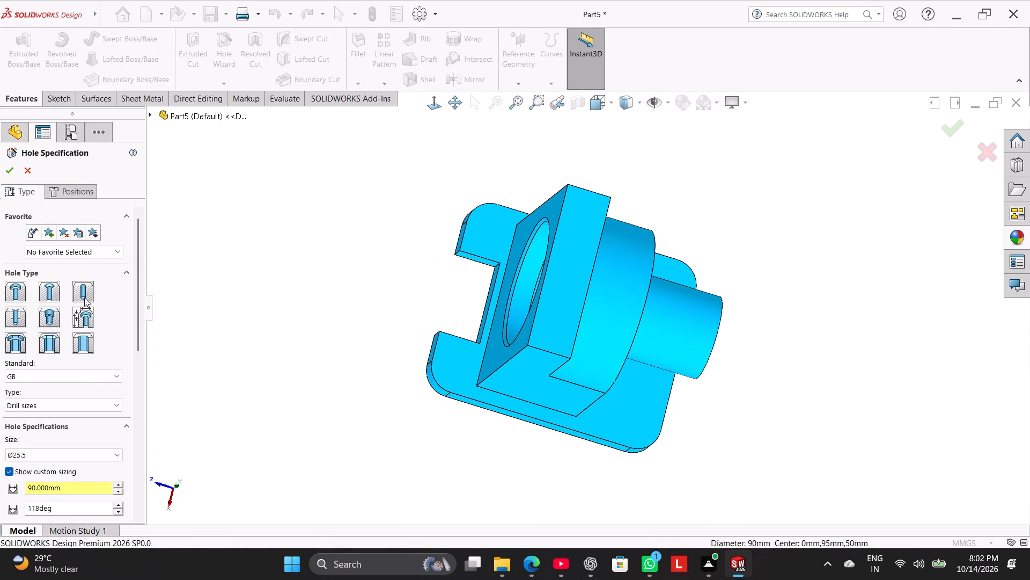
pyautogui.click(86, 313)
pyautogui.moveTo(137, 292); pyautogui.dragTo(131, 367)
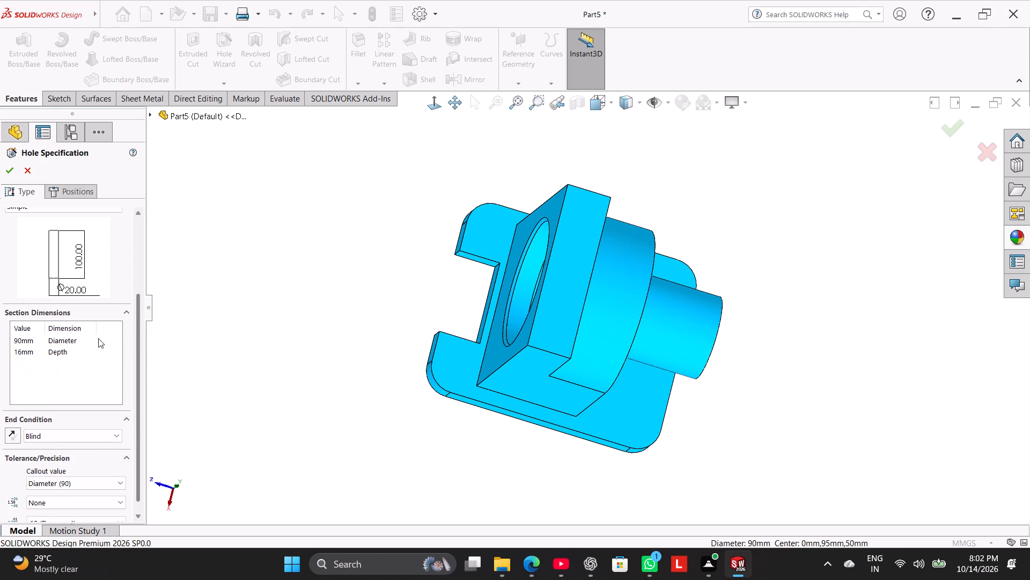
pyautogui.scroll(1, 110, 260)
pyautogui.click(98, 320)
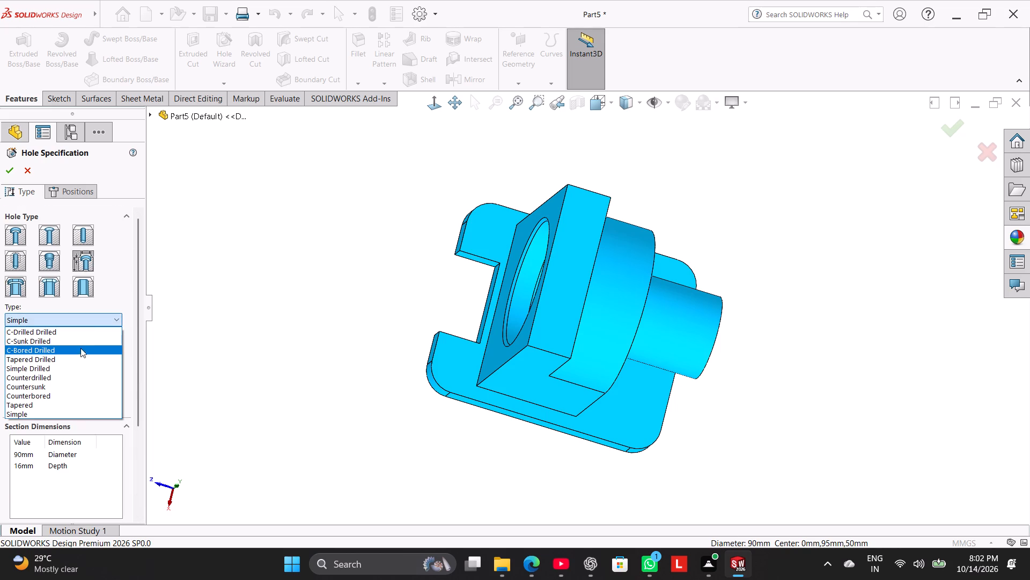
pyautogui.click(70, 373)
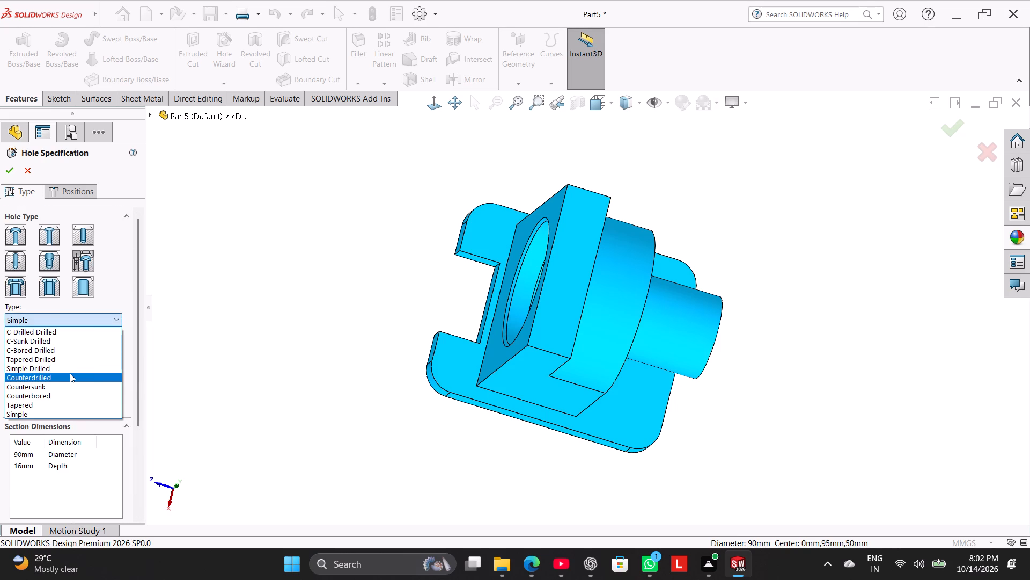
pyautogui.click(87, 328)
pyautogui.click(87, 324)
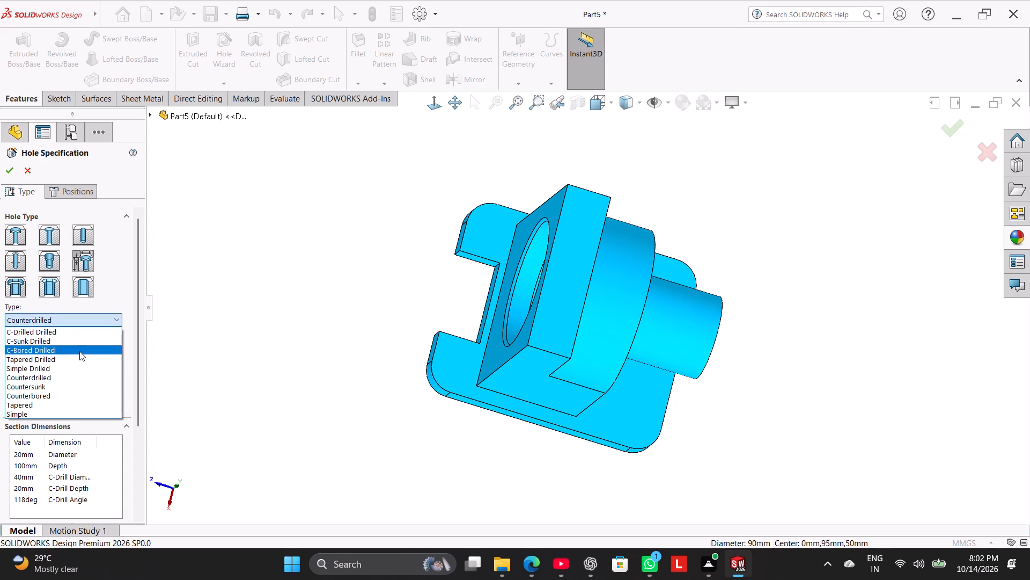
pyautogui.click(76, 394)
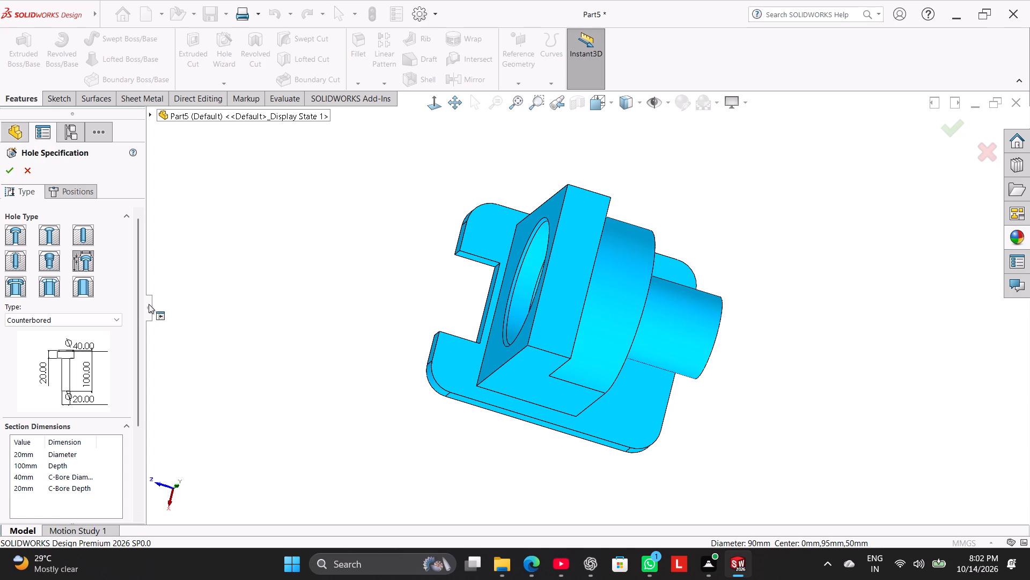
# Set the hole's diameter to 14 mm, depth to 14 mm, counterbore diameter to 28 mm and counterbore depth to 2 mm.
pyautogui.moveTo(141, 315); pyautogui.dragTo(145, 379)
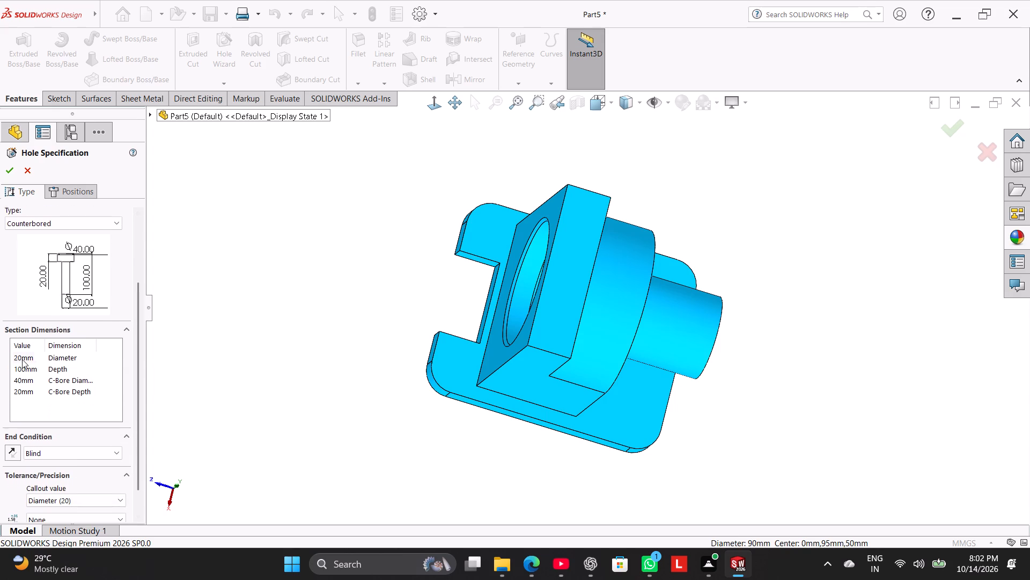
pyautogui.doubleClick(22, 359)
pyautogui.write('14')
pyautogui.press('Return')
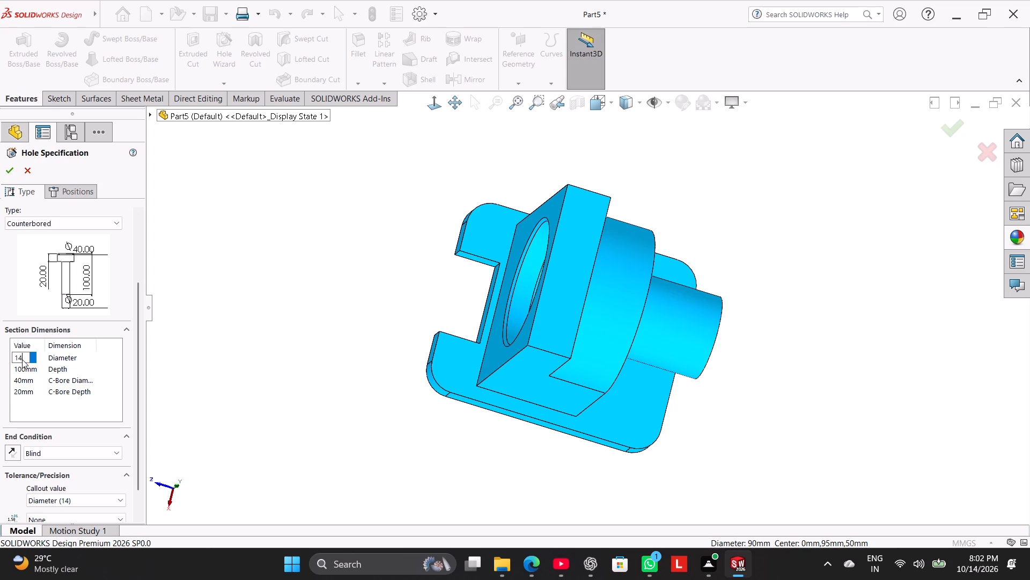
pyautogui.press('Return')
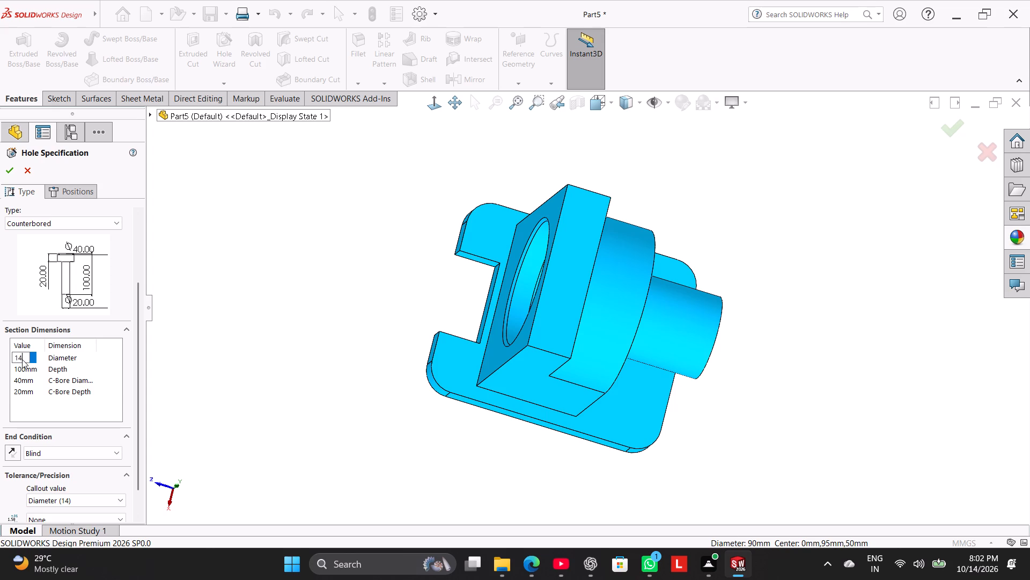
pyautogui.doubleClick(22, 366)
pyautogui.write('14')
pyautogui.press('Return')
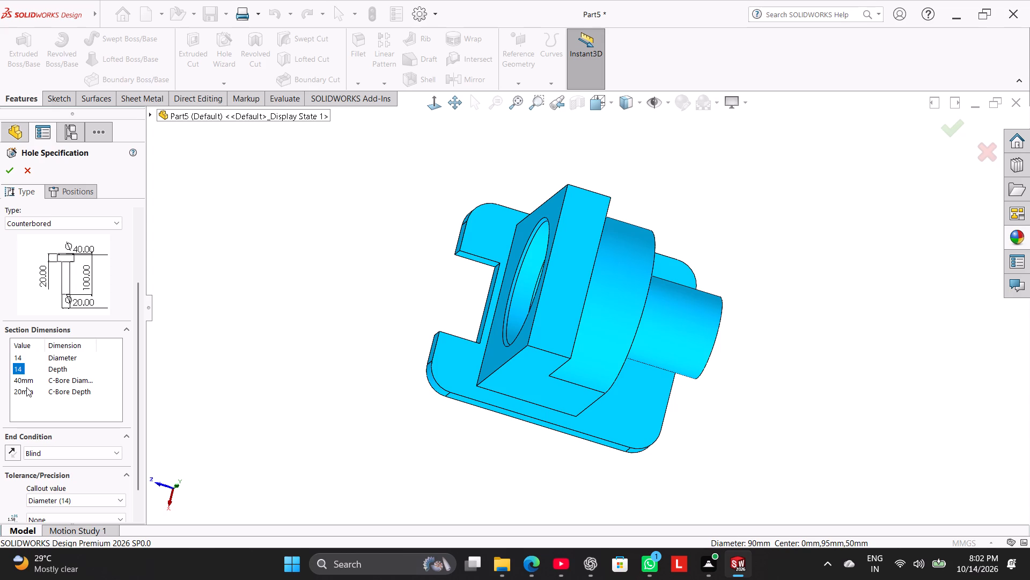
pyautogui.doubleClick(24, 382)
pyautogui.write('28')
pyautogui.press('Return')
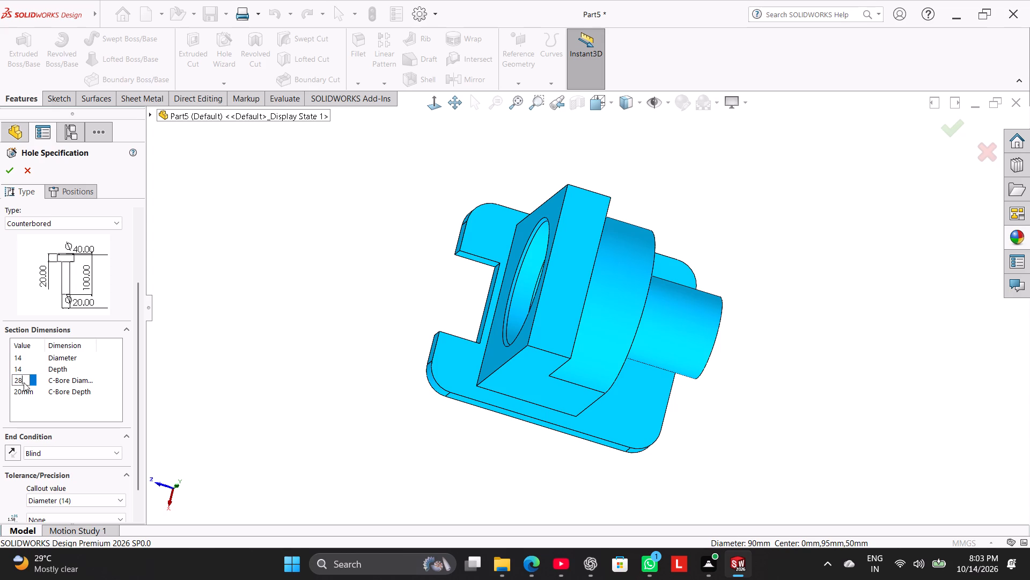
pyautogui.doubleClick(31, 389)
pyautogui.press('2')
pyautogui.press('Return')
# Place four counterbored holes on the base plate's top face, centred on its rounded corner arcs, and finish the hole feature.
pyautogui.moveTo(141, 323); pyautogui.dragTo(156, 254)
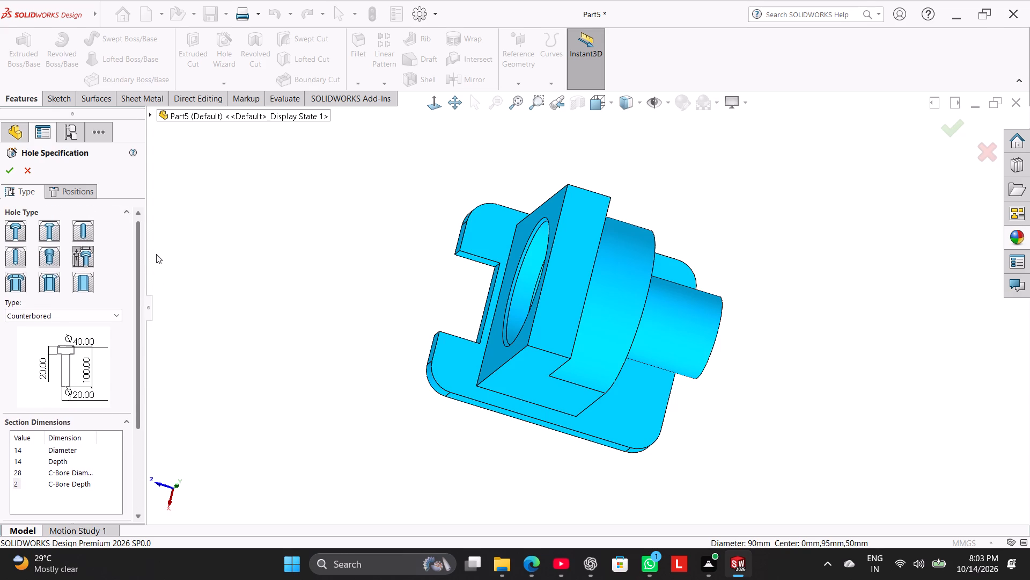
pyautogui.moveTo(156, 254); pyautogui.dragTo(148, 248)
pyautogui.click(91, 194)
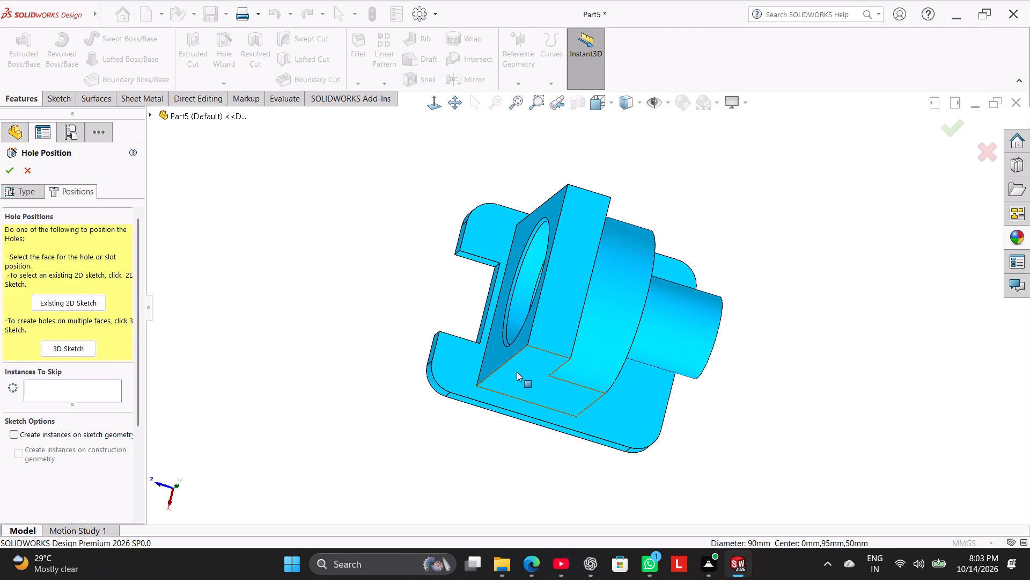
pyautogui.click(440, 379)
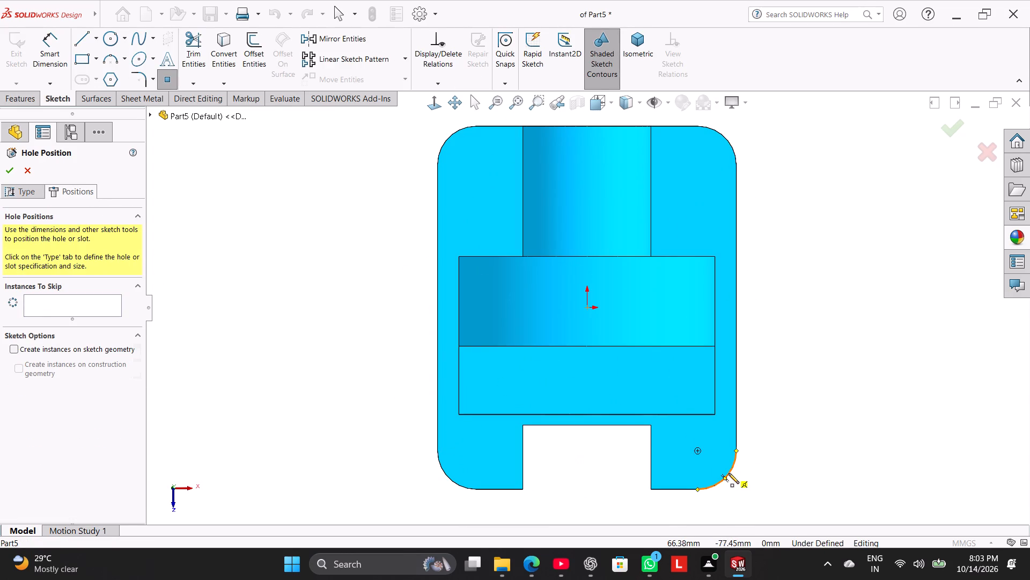
pyautogui.click(698, 451)
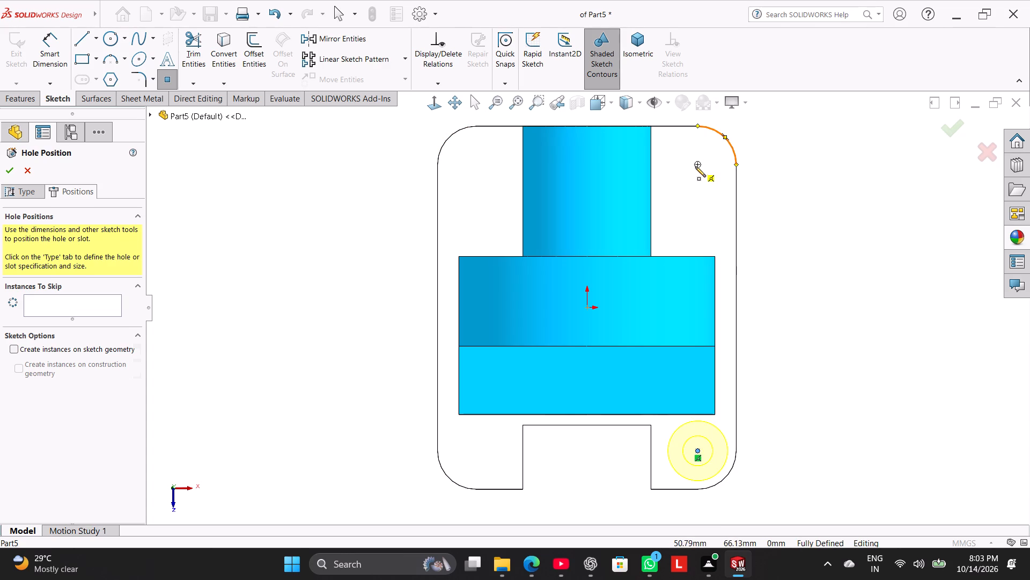
pyautogui.click(696, 165)
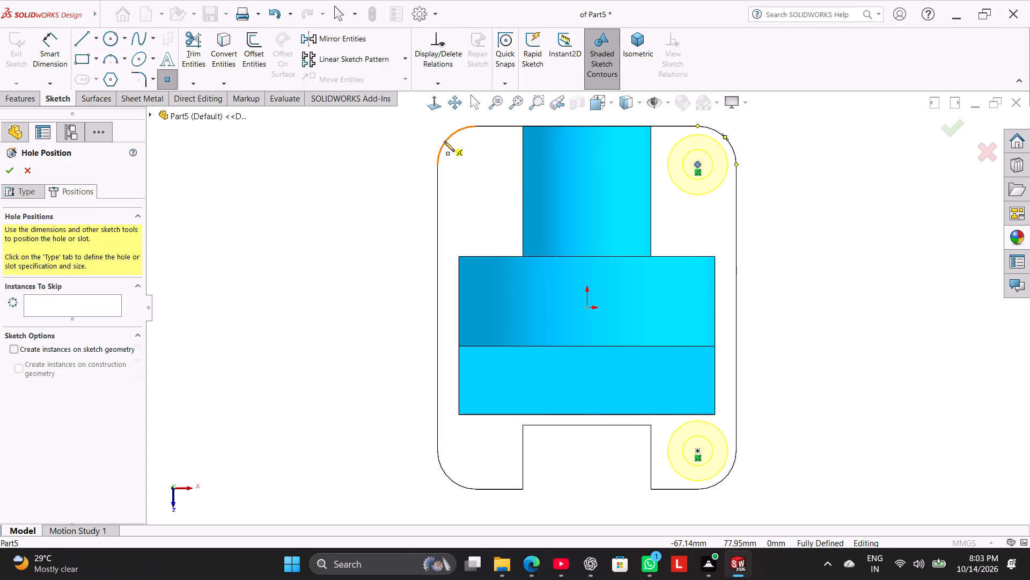
pyautogui.click(476, 164)
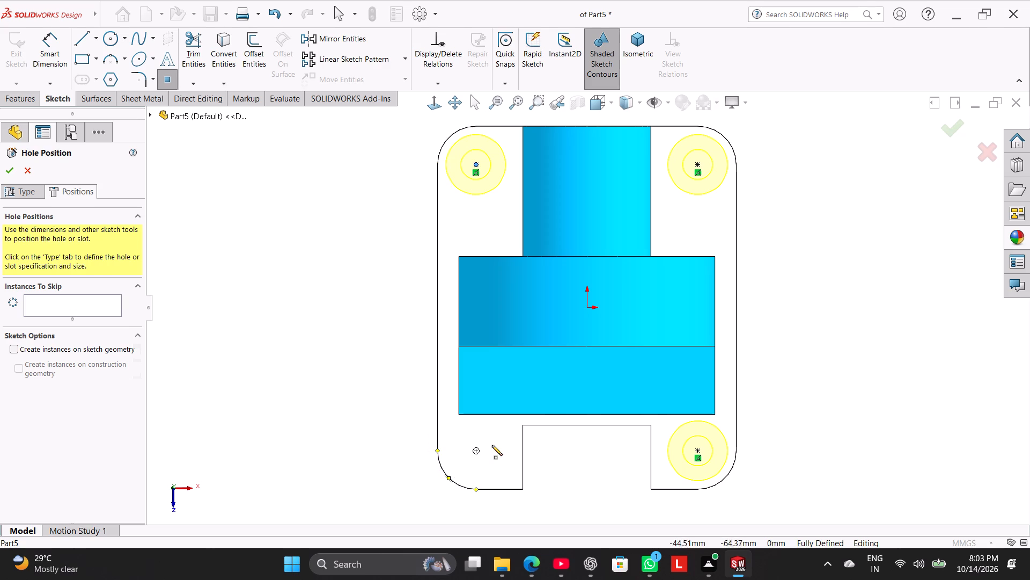
pyautogui.click(477, 450)
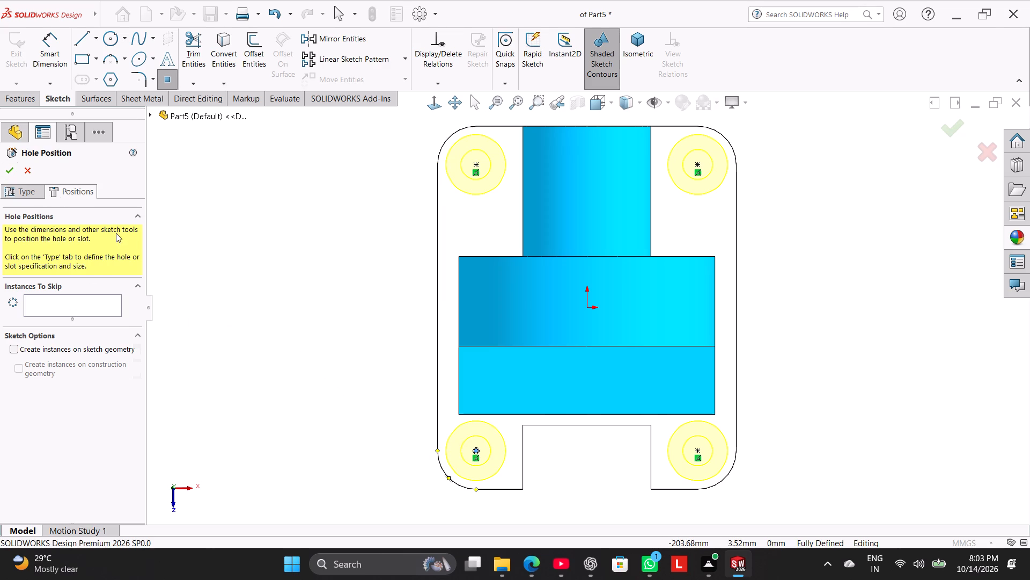
pyautogui.rightClick(195, 228)
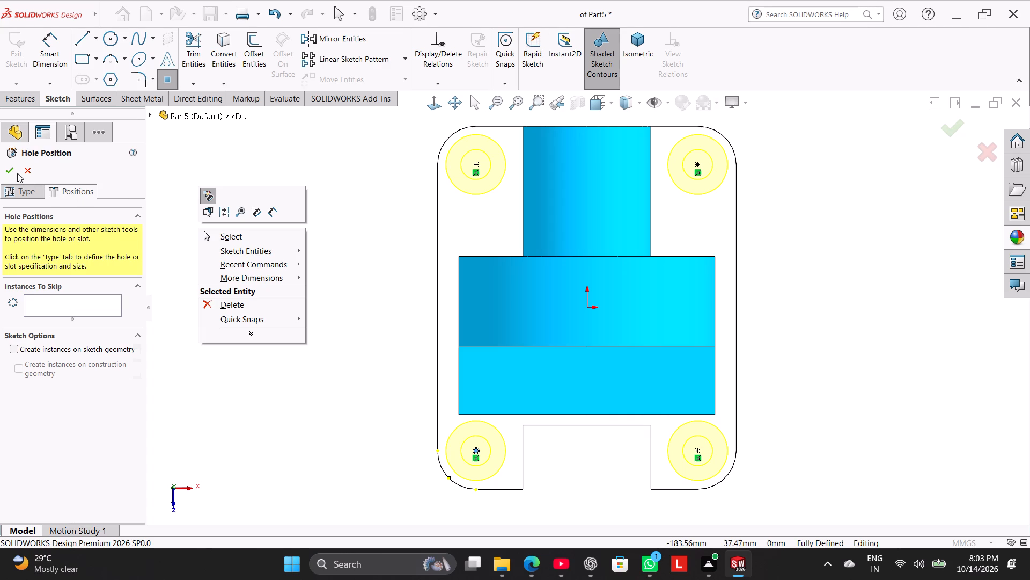
pyautogui.click(231, 161)
pyautogui.rightClick(226, 187)
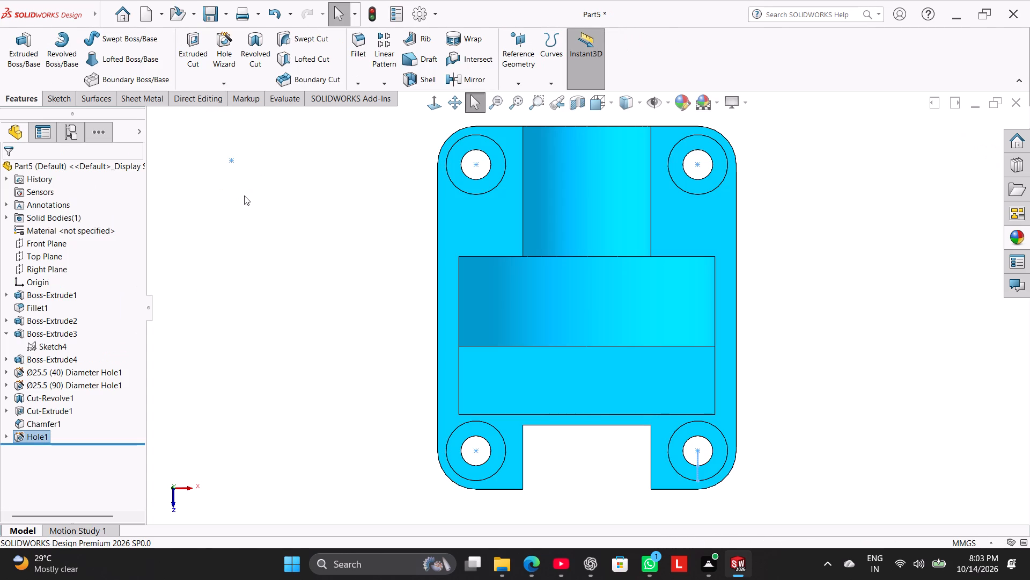
pyautogui.moveTo(264, 220); pyautogui.dragTo(248, 244, button='middle')
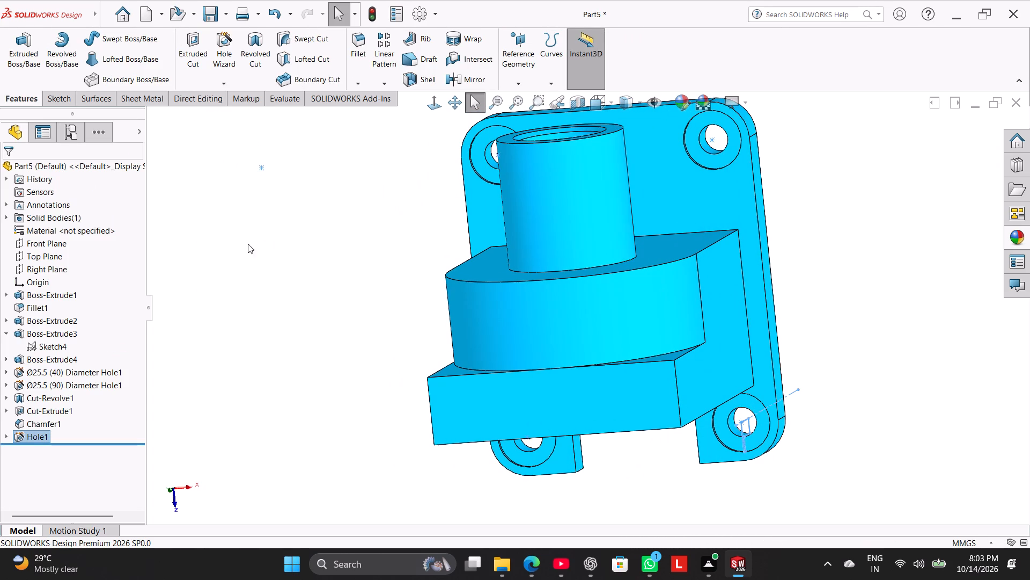
# Edit the counterbored hole feature's positions, delete the stray hole point lying off the base plate, and finish the feature.
pyautogui.rightClick(36, 442)
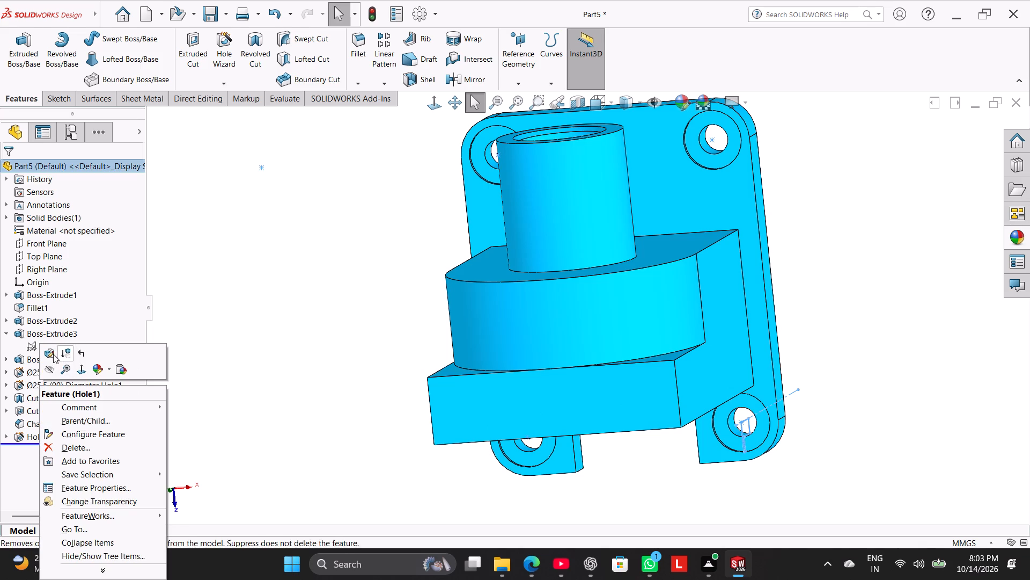
pyautogui.click(53, 354)
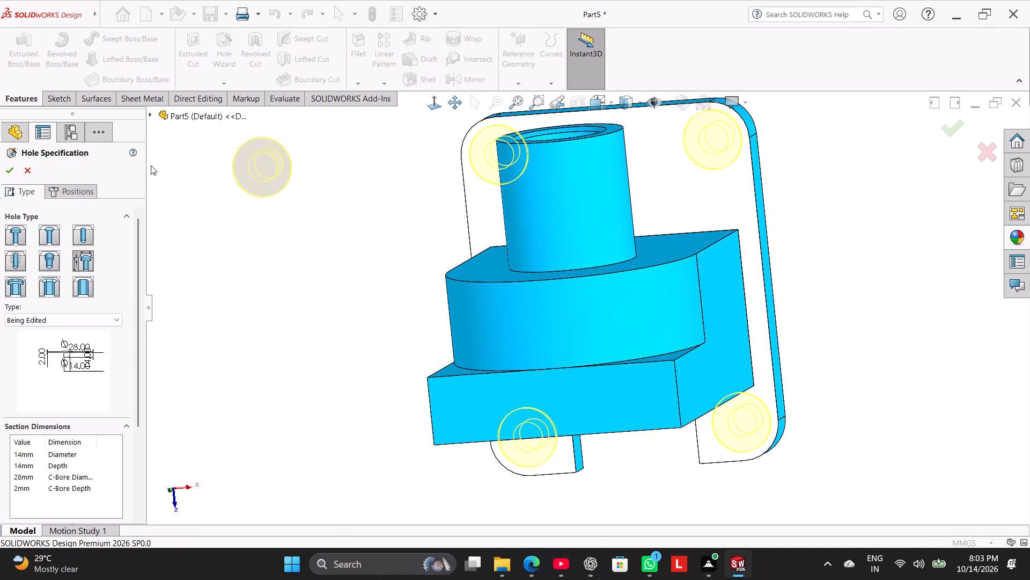
pyautogui.click(85, 189)
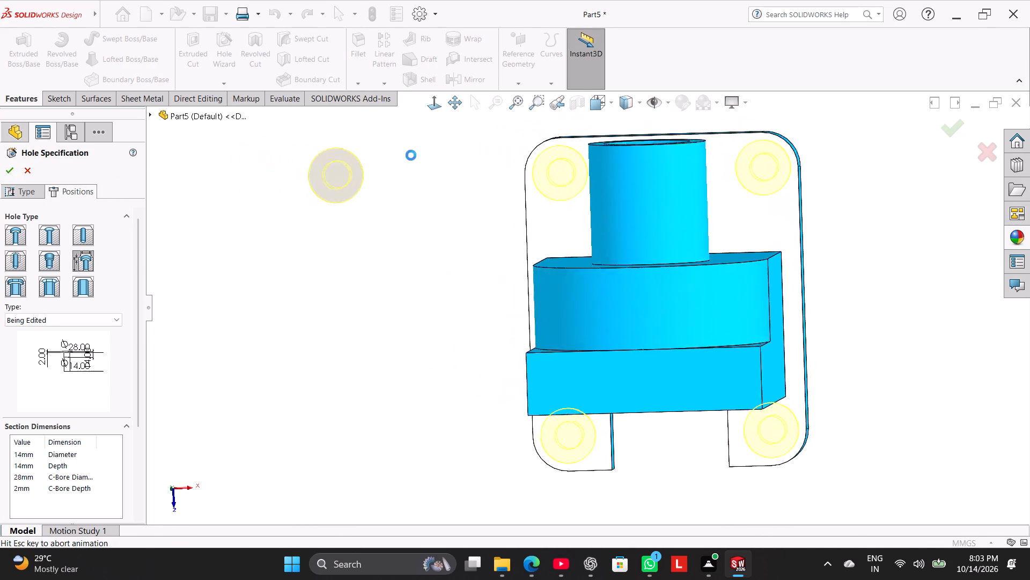
pyautogui.rightClick(377, 179)
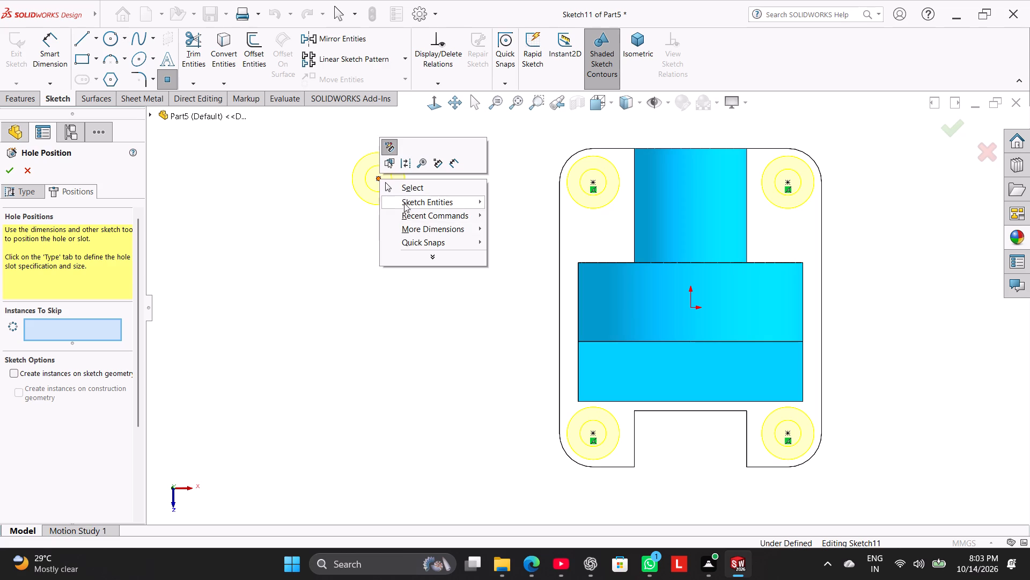
pyautogui.click(412, 186)
pyautogui.rightClick(380, 177)
pyautogui.click(425, 322)
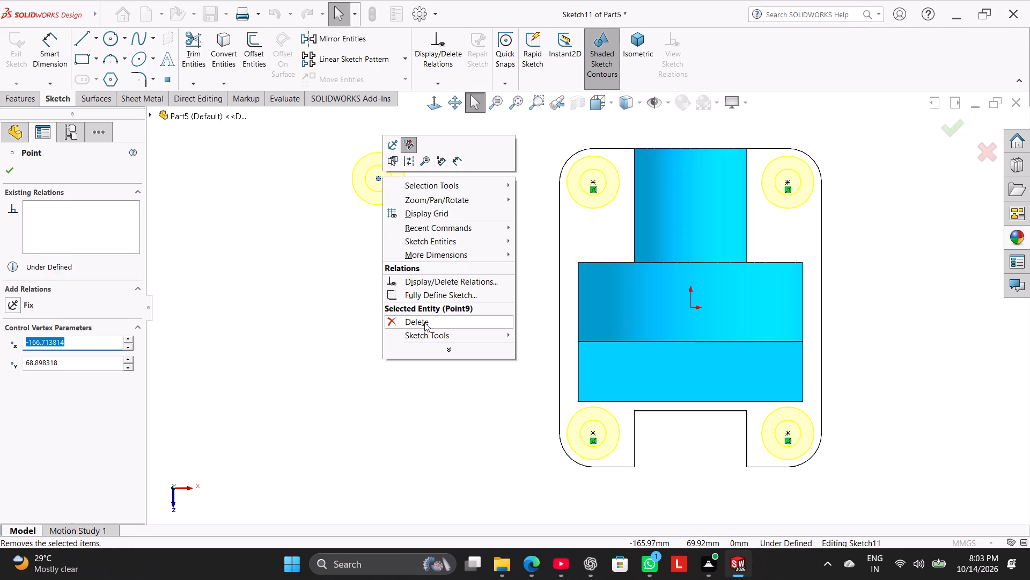
pyautogui.press('Escape')
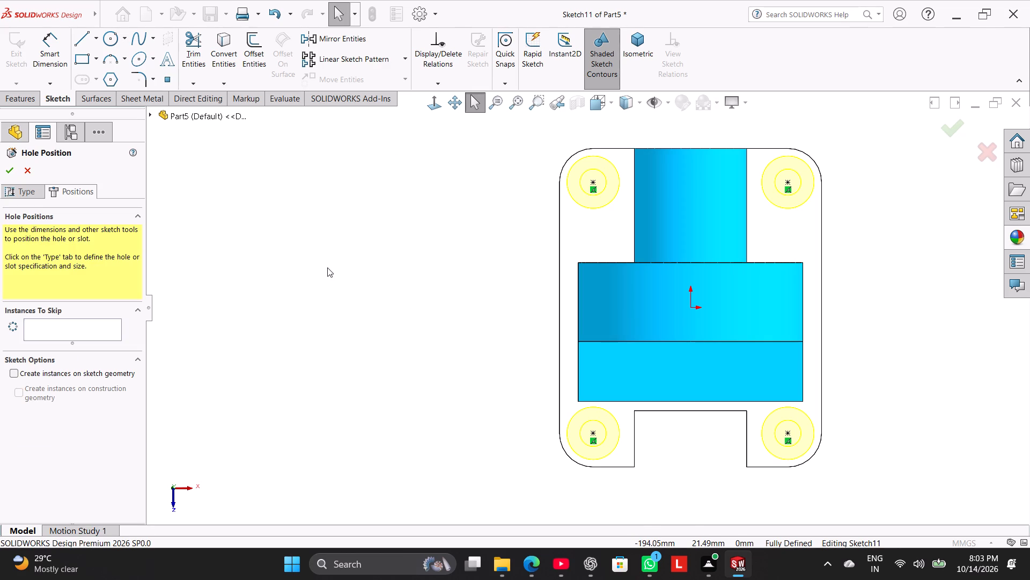
pyautogui.moveTo(363, 303); pyautogui.dragTo(415, 233, button='middle')
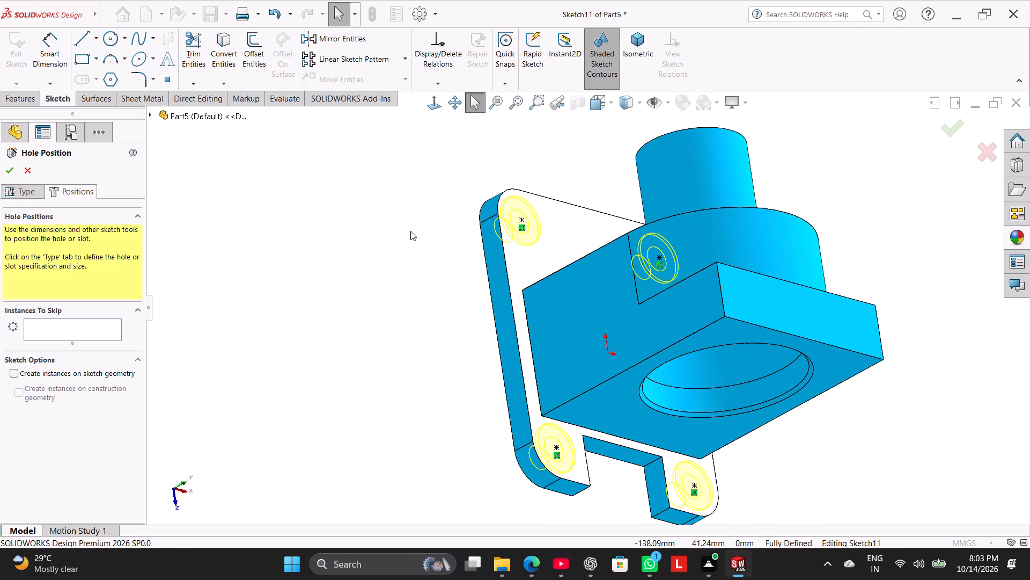
pyautogui.click(13, 171)
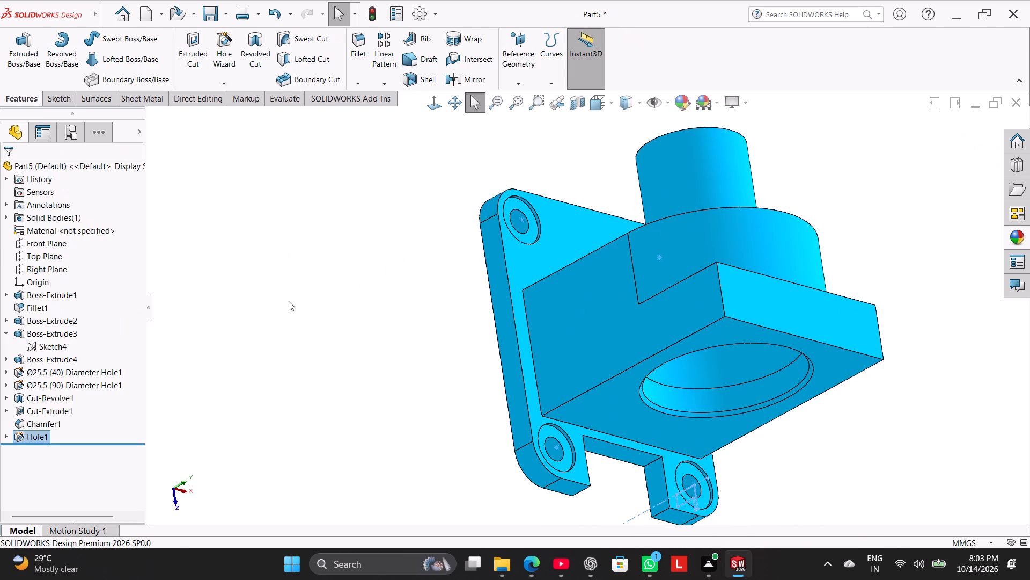
# Examine the bracket from several angles, checking the counterbored holes, the upright and the cylinders.
pyautogui.moveTo(310, 289); pyautogui.dragTo(475, 204, button='right')
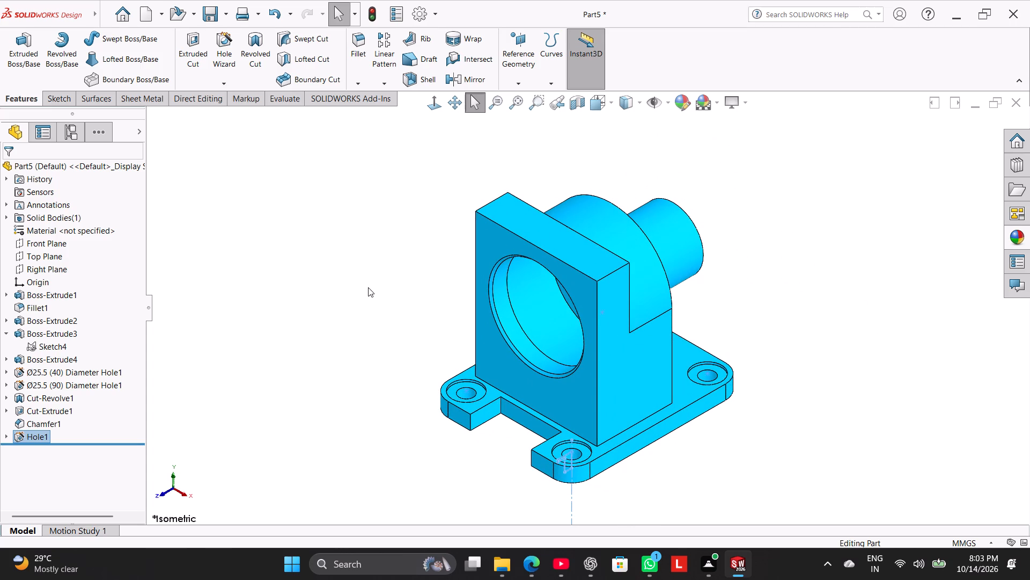
pyautogui.click(368, 287)
pyautogui.moveTo(431, 320); pyautogui.dragTo(380, 380, button='middle')
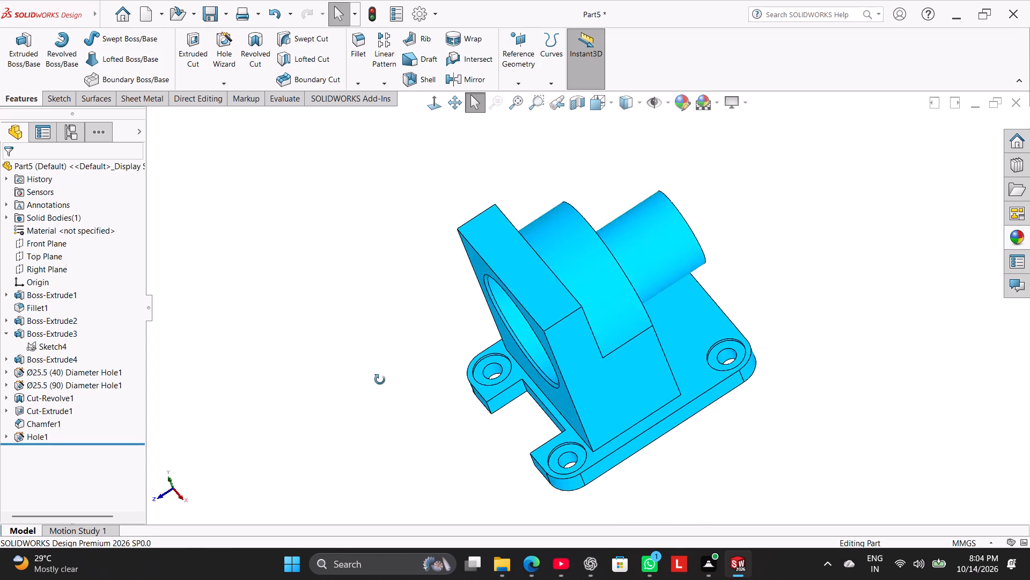
pyautogui.moveTo(380, 380); pyautogui.dragTo(696, 351, button='middle')
pyautogui.rightClick(498, 339)
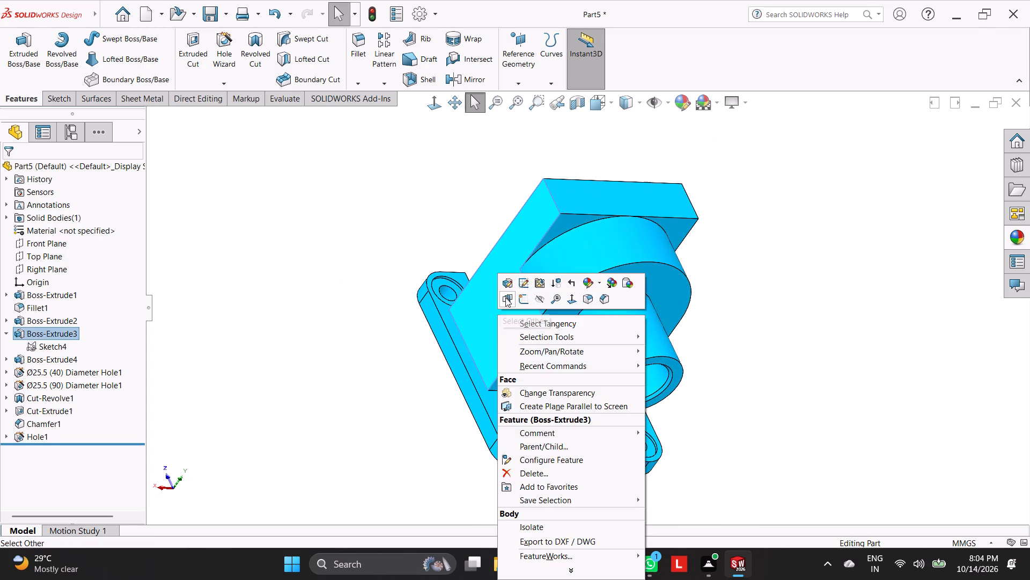
pyautogui.rightClick(428, 296)
pyautogui.moveTo(384, 327); pyautogui.dragTo(446, 250, button='right')
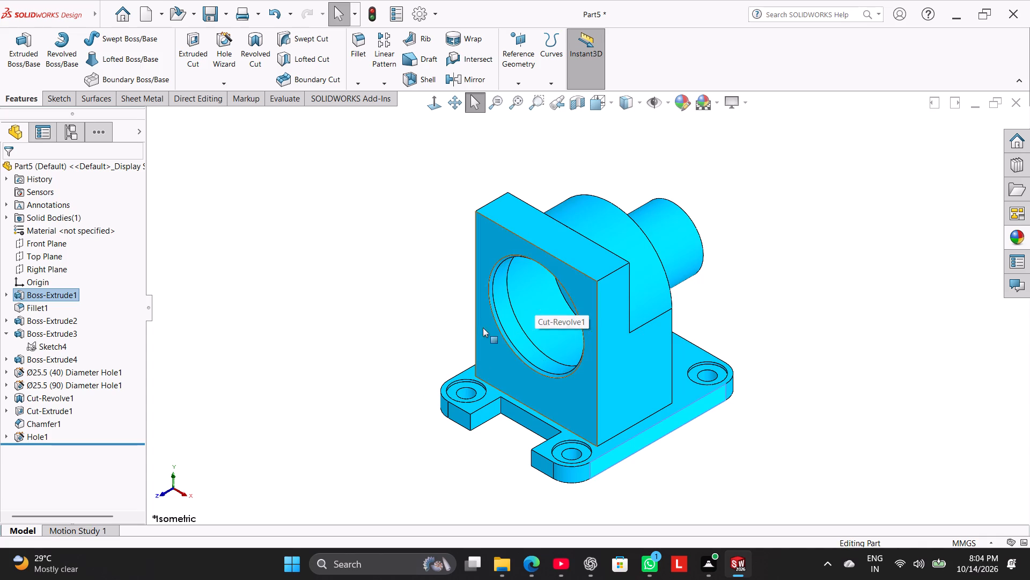
pyautogui.moveTo(420, 343); pyautogui.dragTo(393, 462, button='middle')
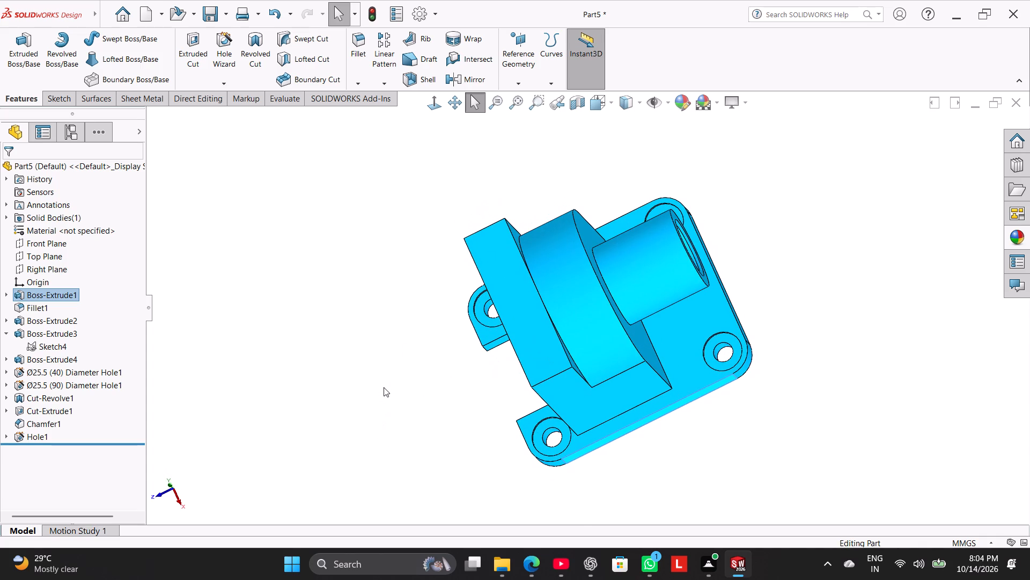
pyautogui.rightClick(431, 336)
pyautogui.click(406, 337)
# Create a reference plane parallel to and above the Top Plane at an offset of 95+33, giving 128 mm.
pyautogui.click(50, 260)
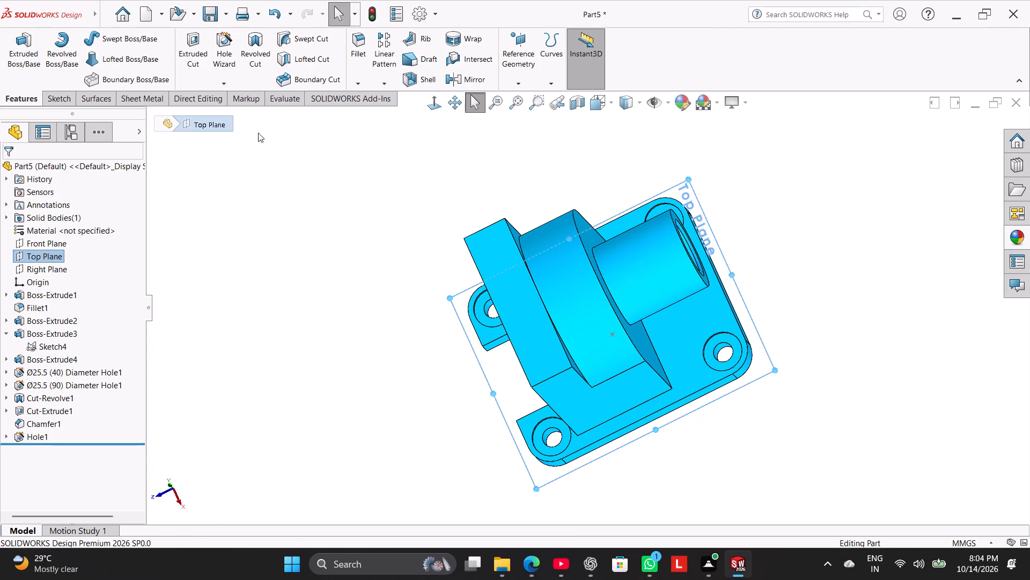
pyautogui.click(32, 101)
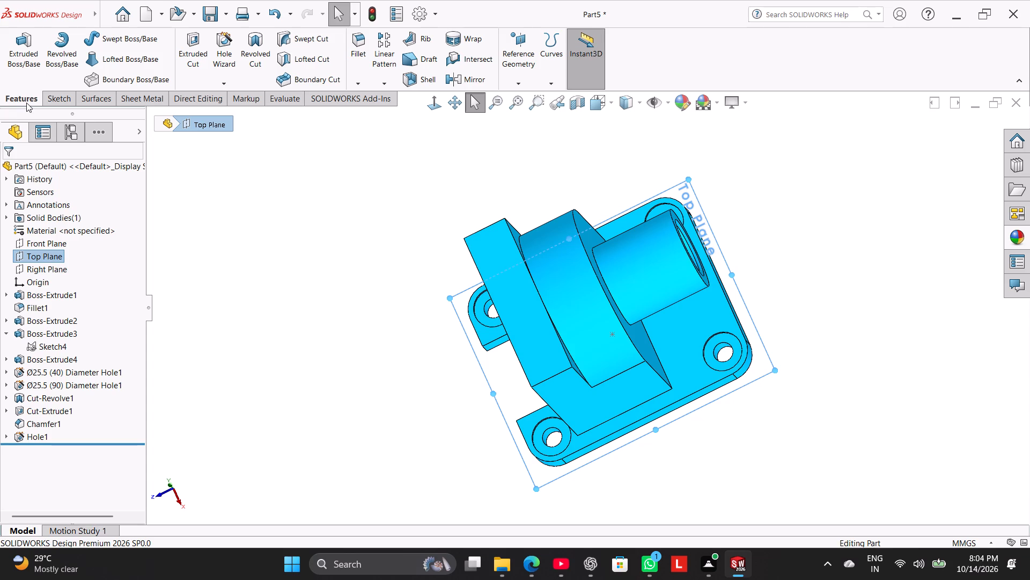
pyautogui.click(26, 103)
pyautogui.click(531, 82)
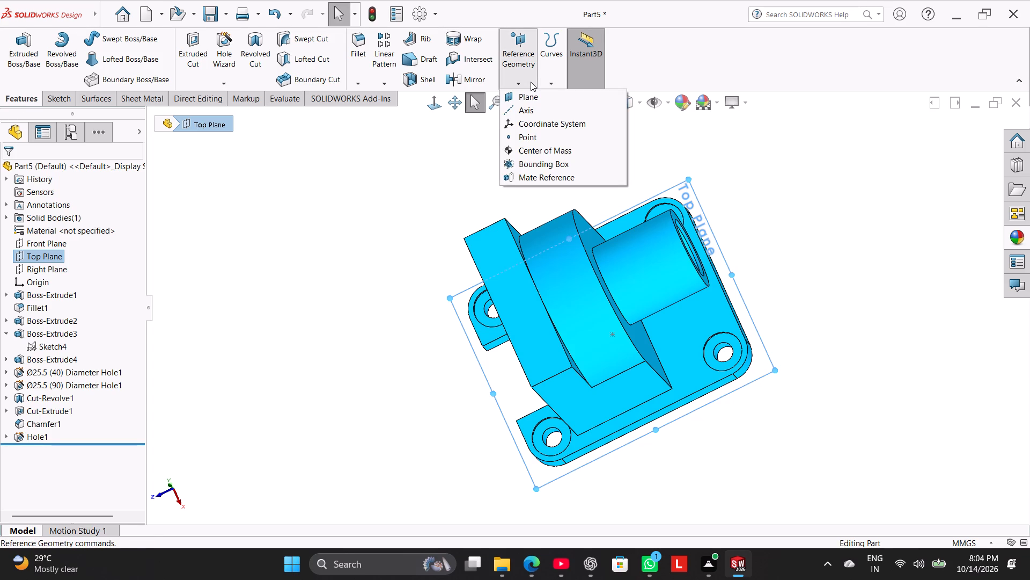
pyautogui.click(536, 92)
pyautogui.moveTo(349, 247); pyautogui.dragTo(374, 226, button='middle')
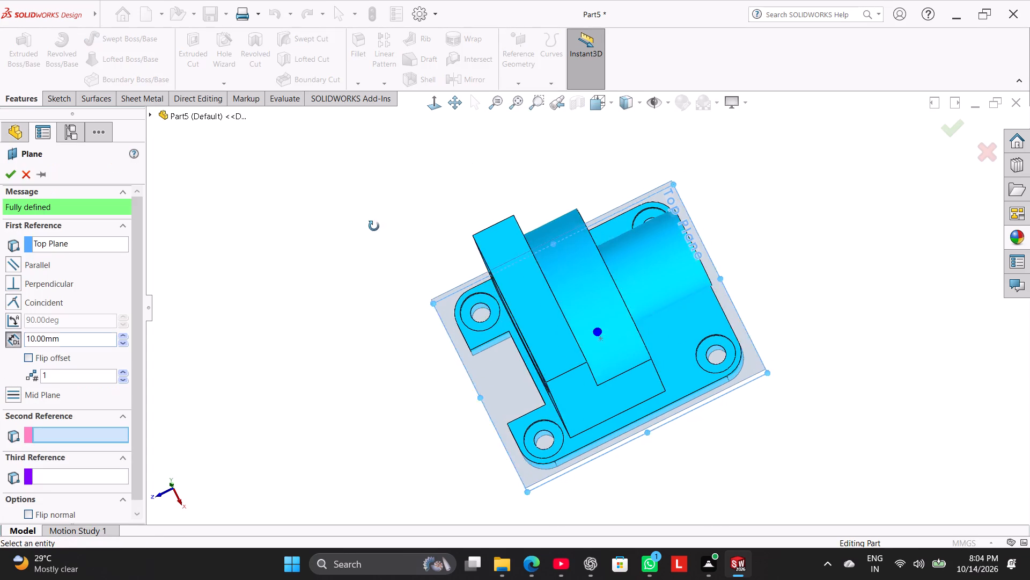
pyautogui.moveTo(374, 226); pyautogui.dragTo(378, 189, button='middle')
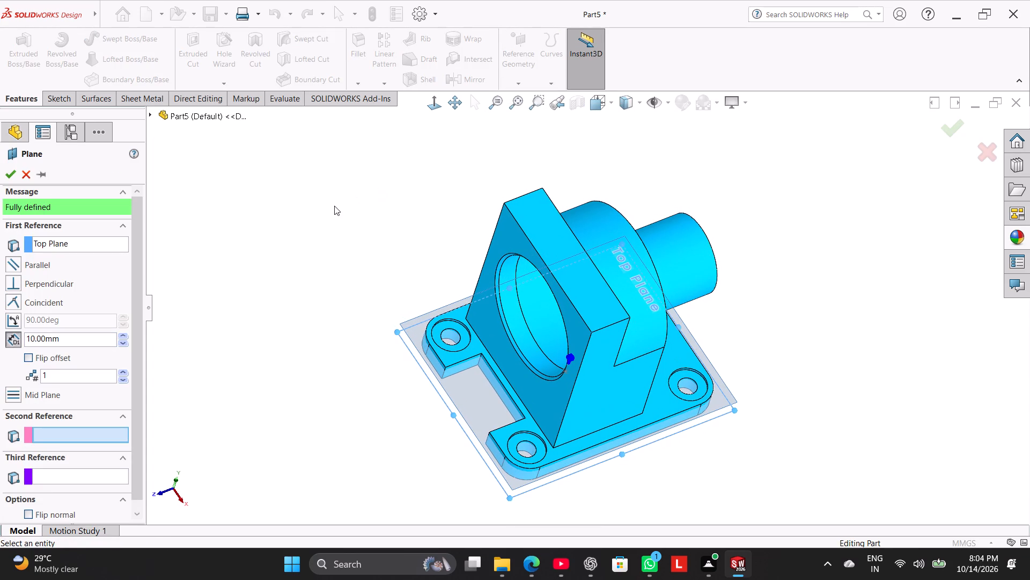
pyautogui.doubleClick(79, 339)
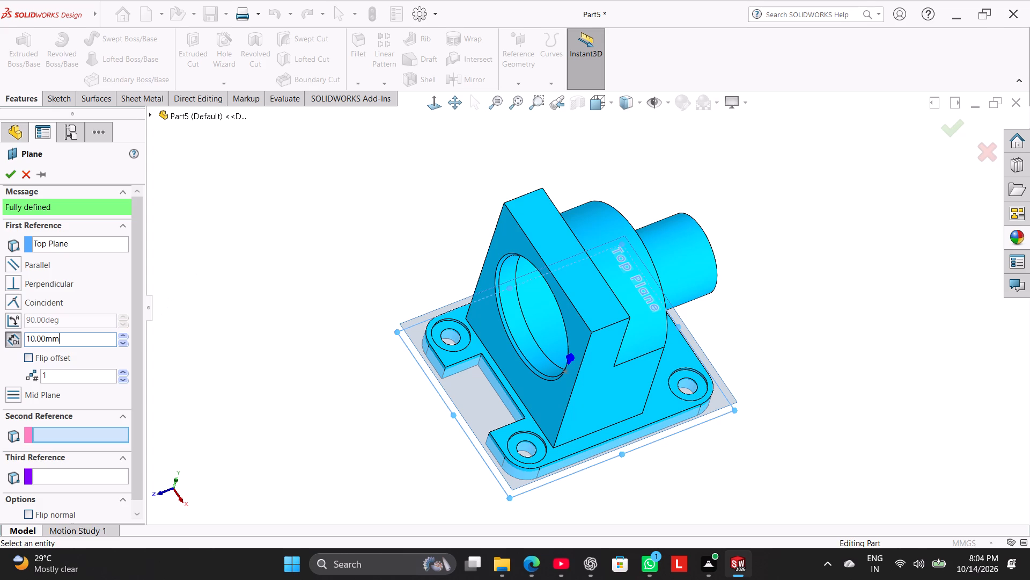
pyautogui.write('95+')
pyautogui.press('3')
pyautogui.press('3')
pyautogui.press('Return')
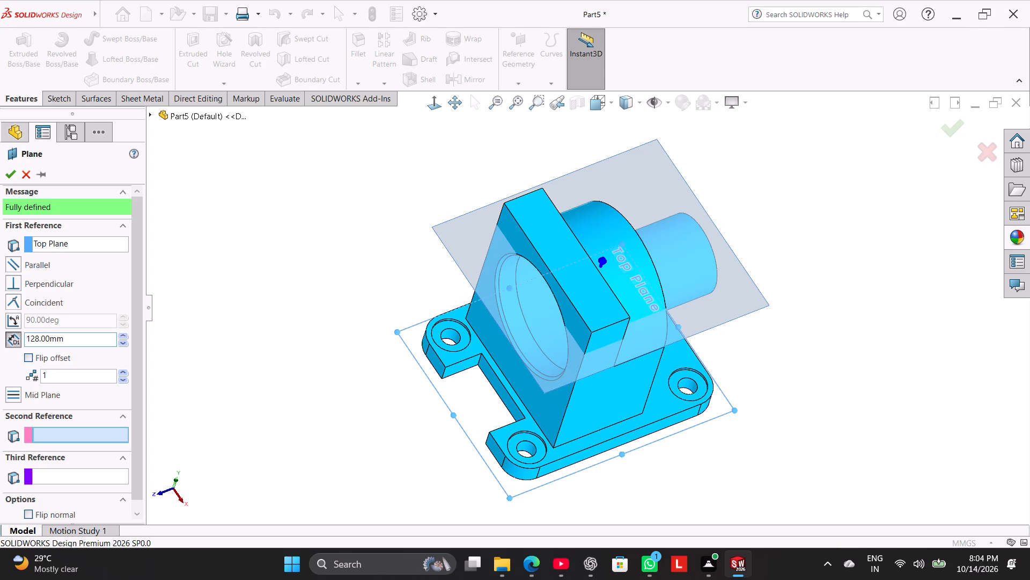
pyautogui.click(15, 171)
# Start a sketch on the new offset plane and draw a circle about 26 mm in diameter over the small cylinder, about 51 mm from the origin.
pyautogui.rightClick(666, 193)
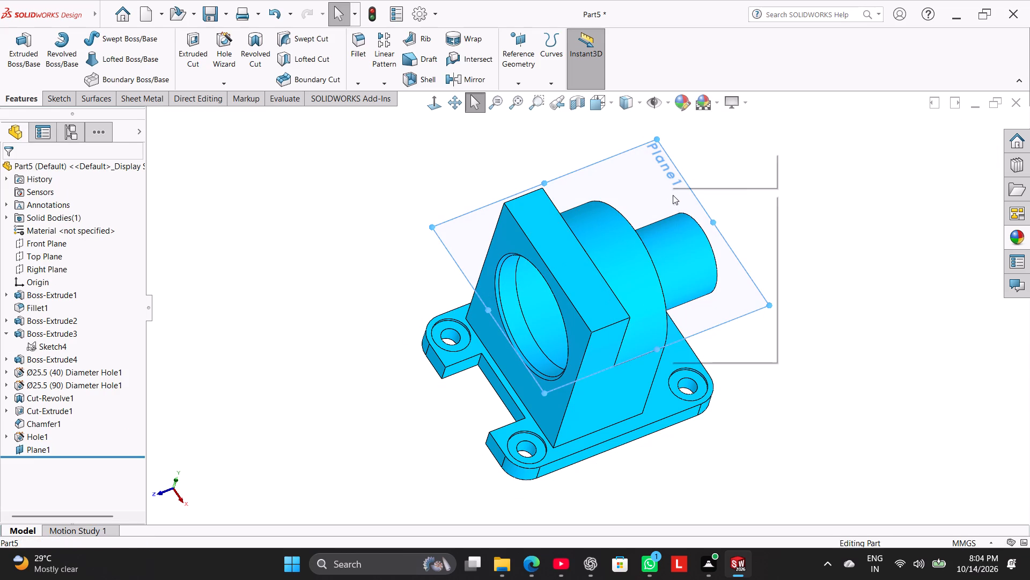
pyautogui.click(694, 181)
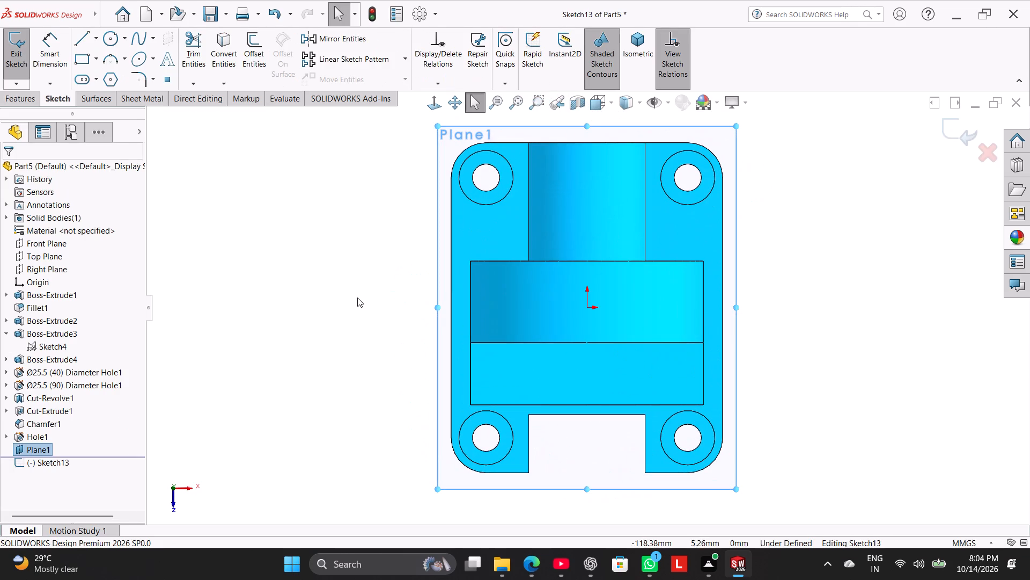
pyautogui.click(356, 296)
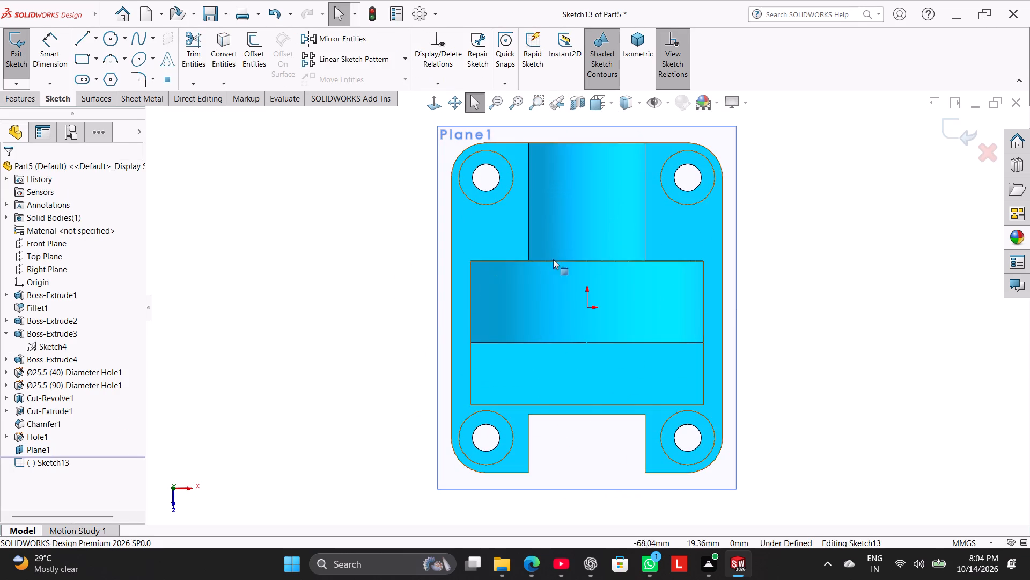
pyautogui.click(108, 38)
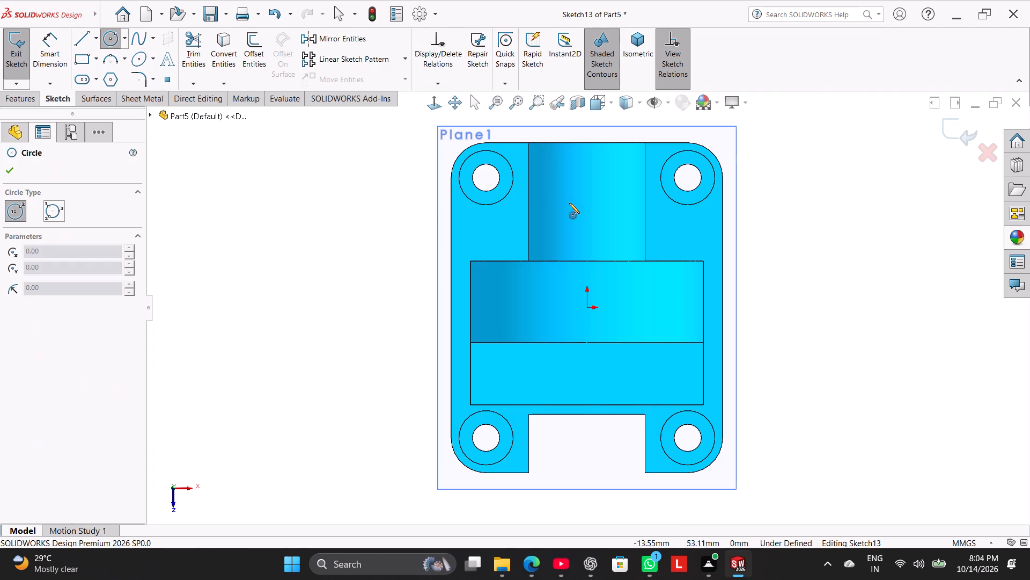
pyautogui.click(588, 208)
pyautogui.click(599, 230)
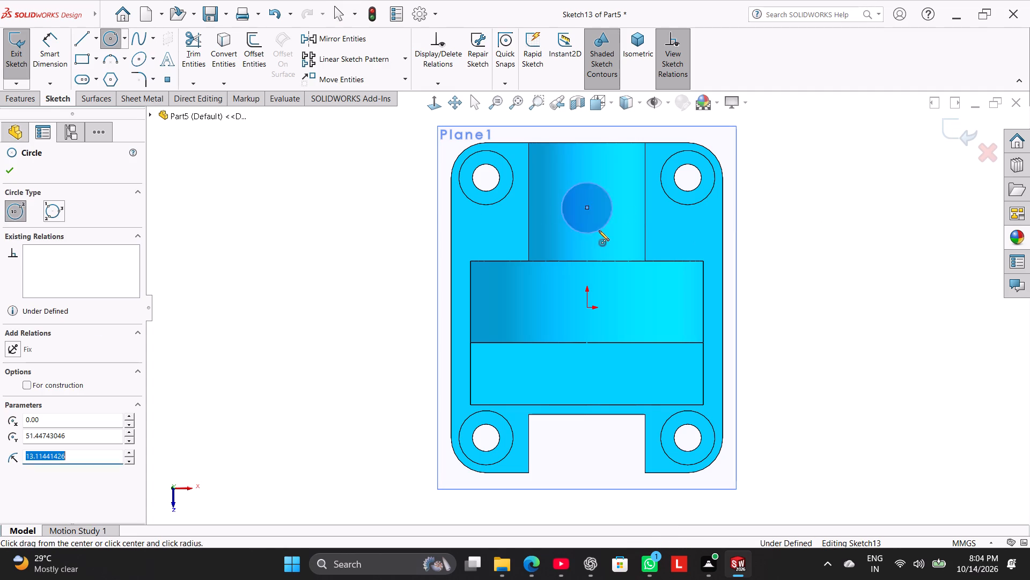
# Dimension the circle's diameter as 22 mm.
pyautogui.moveTo(55, 63); pyautogui.dragTo(61, 65)
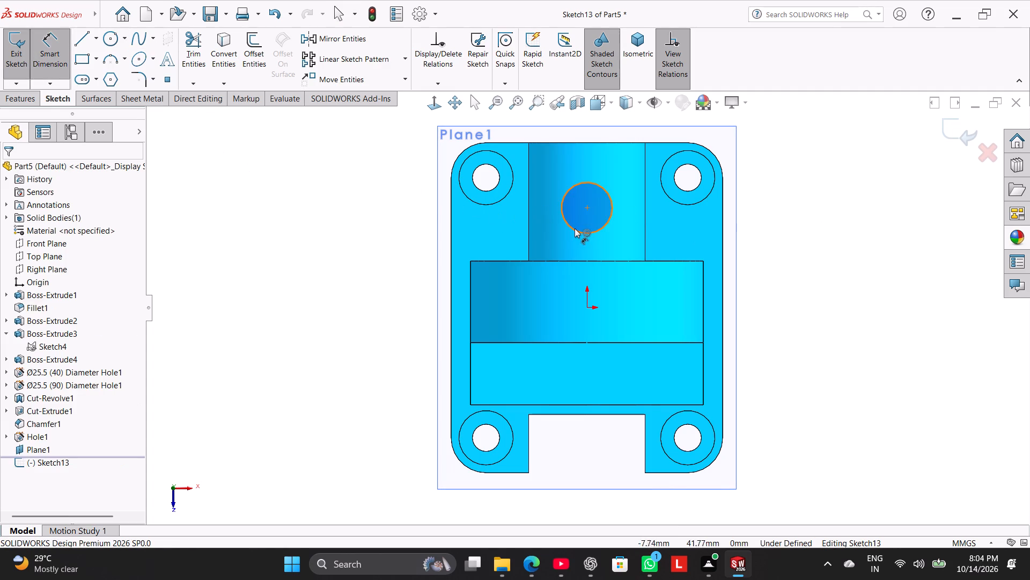
pyautogui.click(575, 228)
pyautogui.click(402, 231)
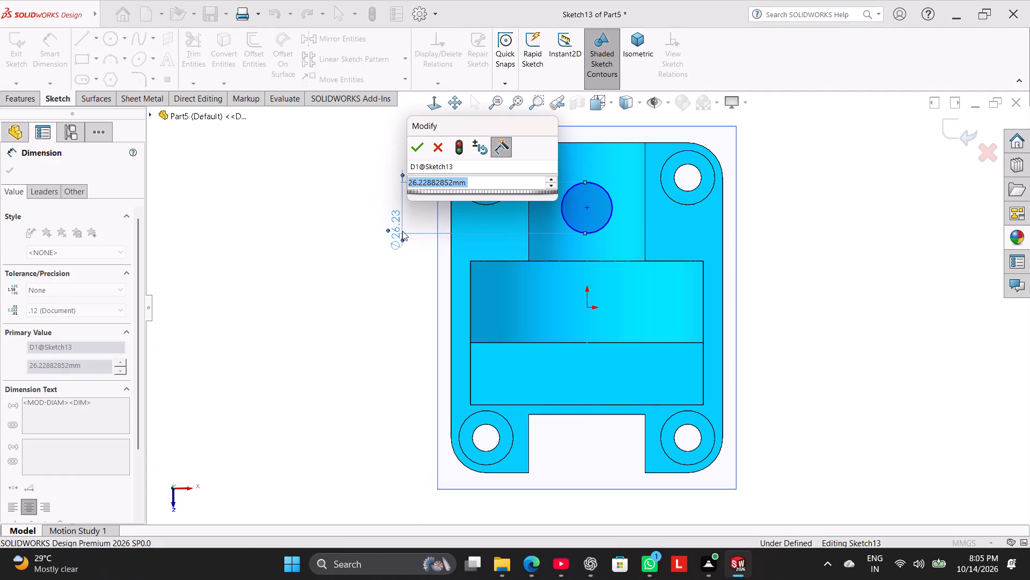
pyautogui.write('22')
pyautogui.press('Return')
pyautogui.rightClick(301, 272)
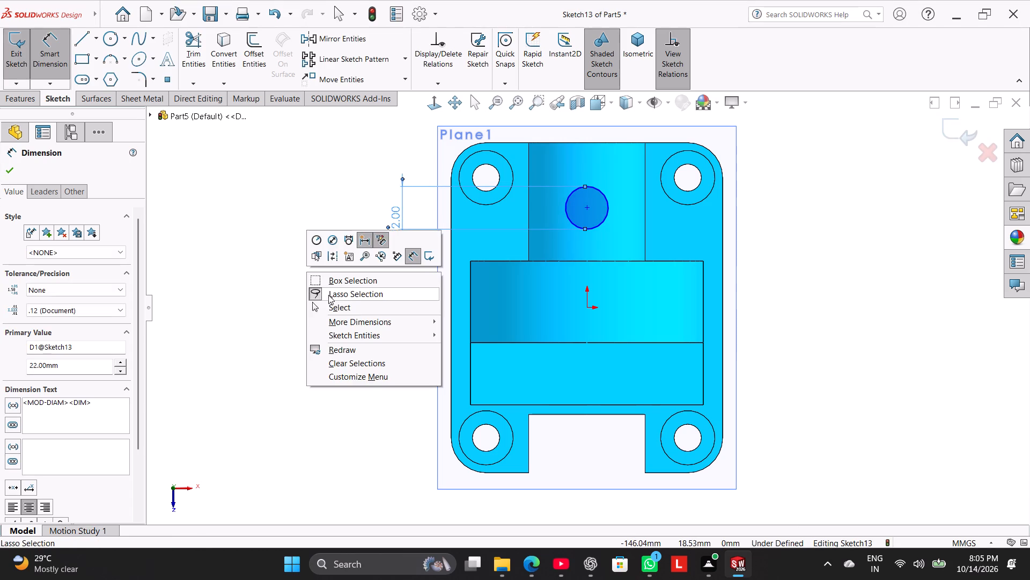
pyautogui.click(348, 310)
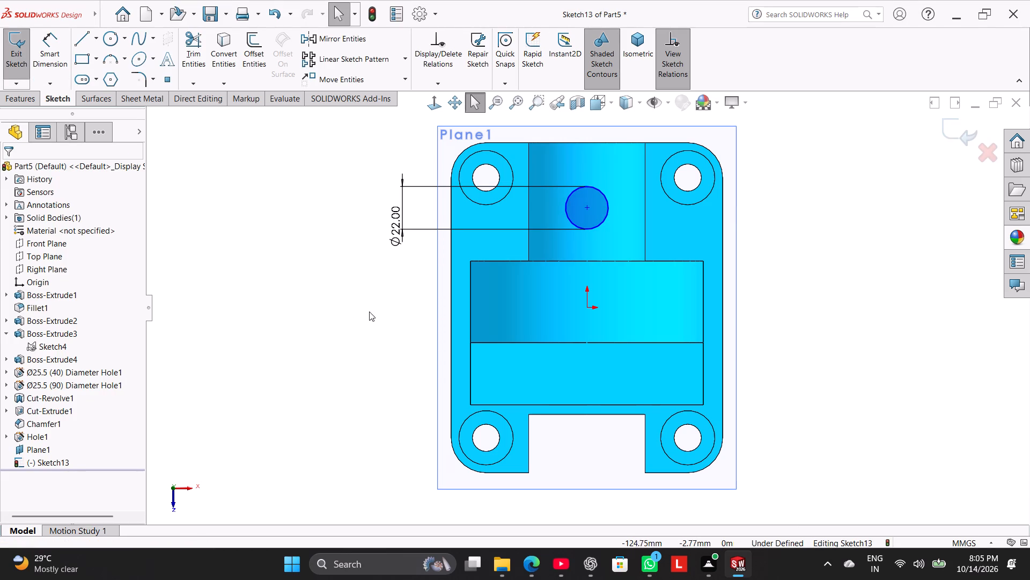
# Add a Vertical relation between the circle's centre and the origin.
pyautogui.click(587, 306)
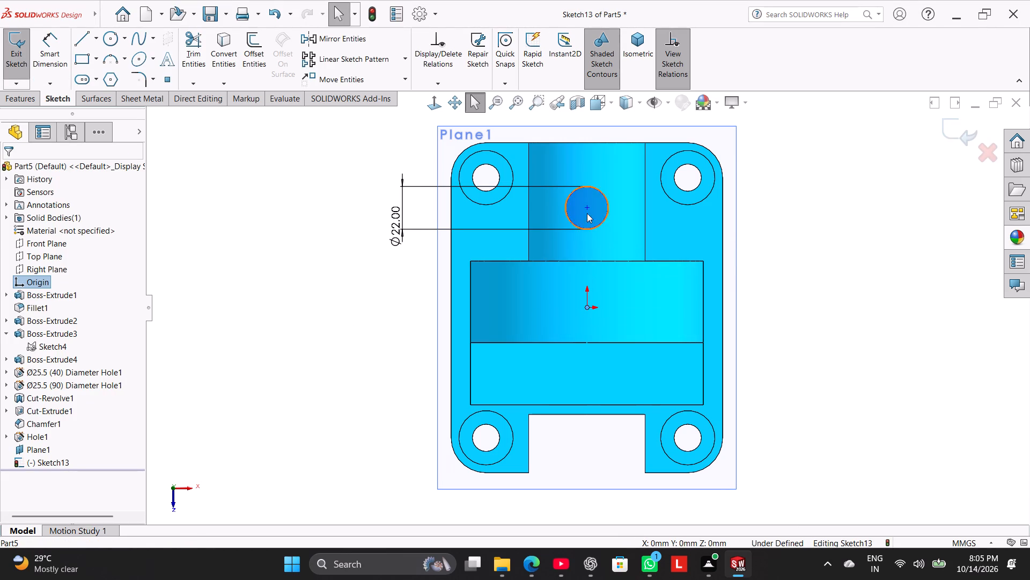
pyautogui.keyDown('ctrl'); pyautogui.click(590, 206); pyautogui.keyUp('ctrl')
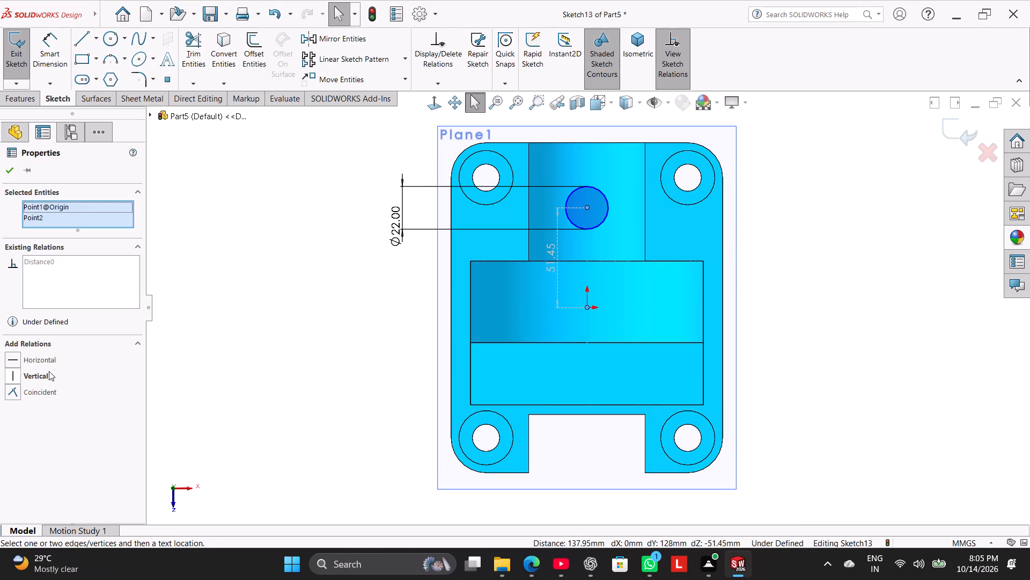
pyautogui.click(27, 371)
pyautogui.click(236, 308)
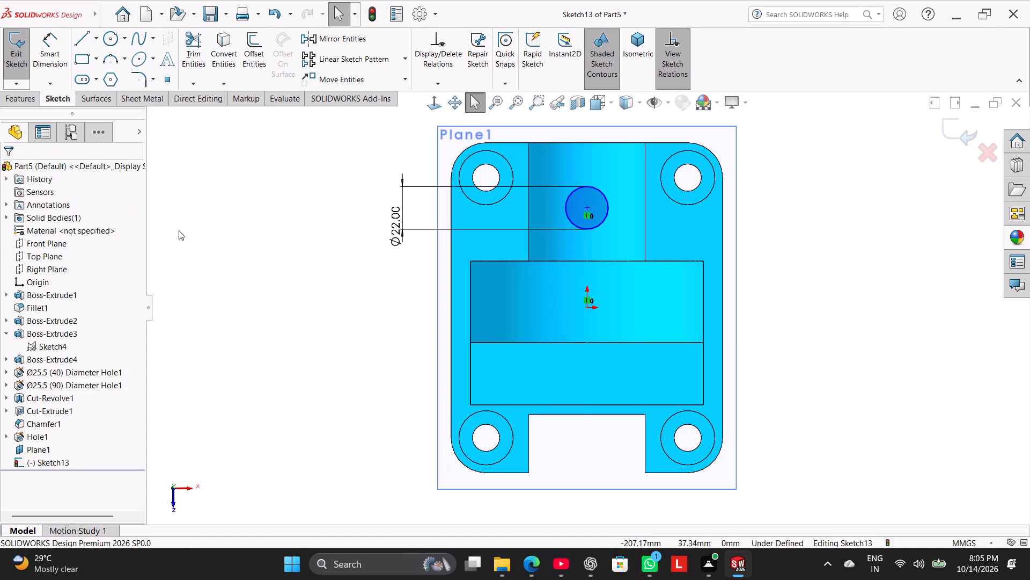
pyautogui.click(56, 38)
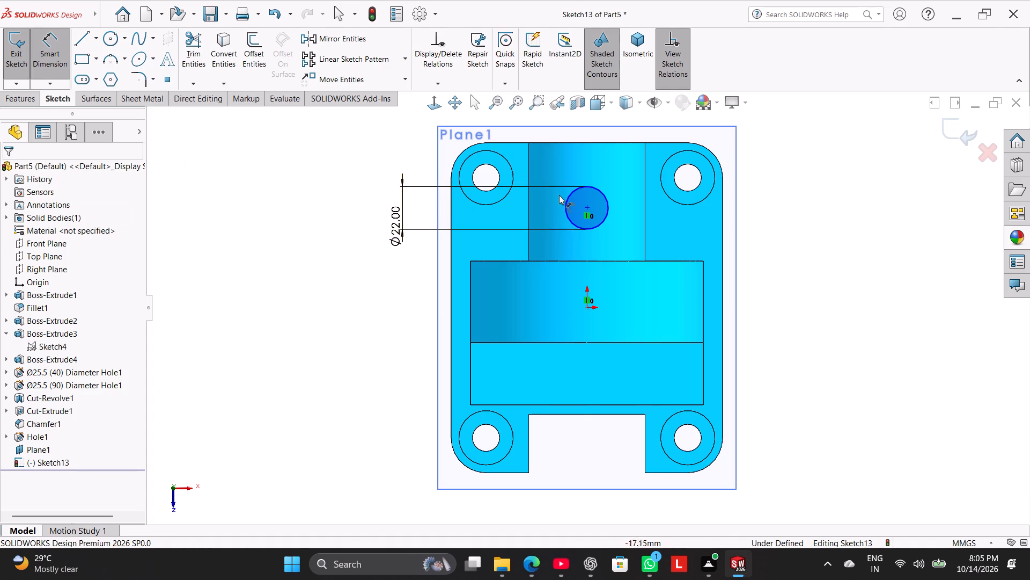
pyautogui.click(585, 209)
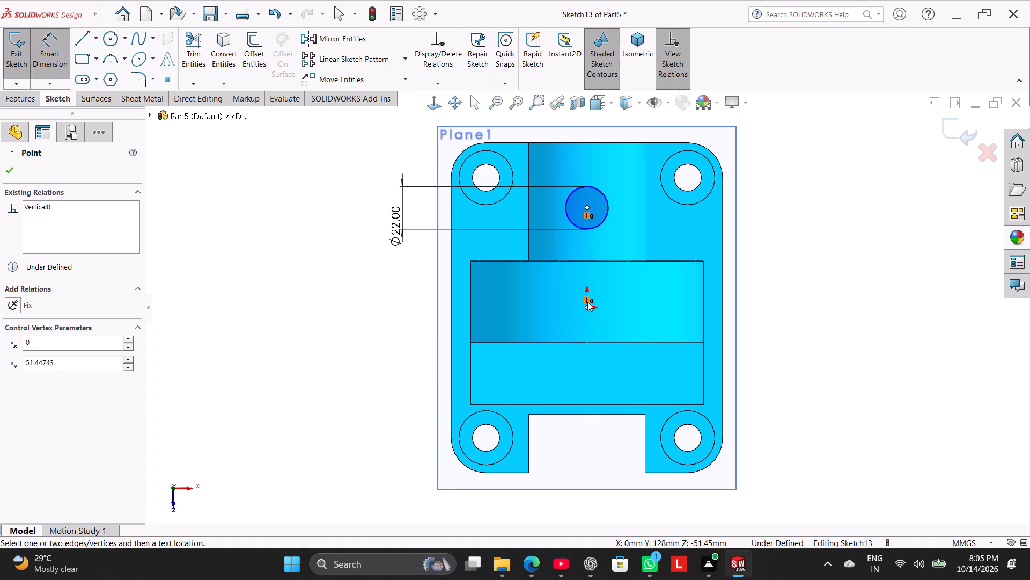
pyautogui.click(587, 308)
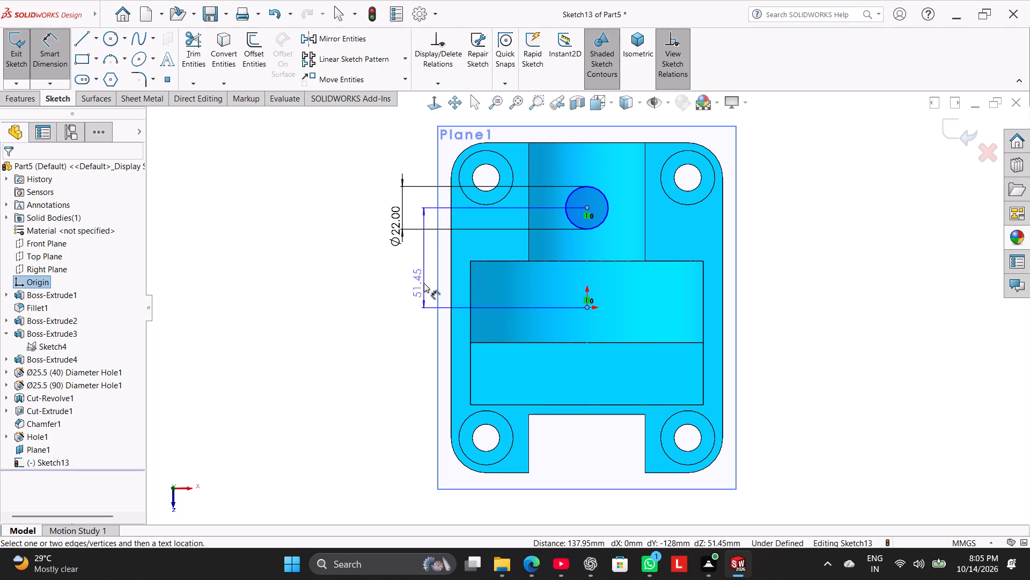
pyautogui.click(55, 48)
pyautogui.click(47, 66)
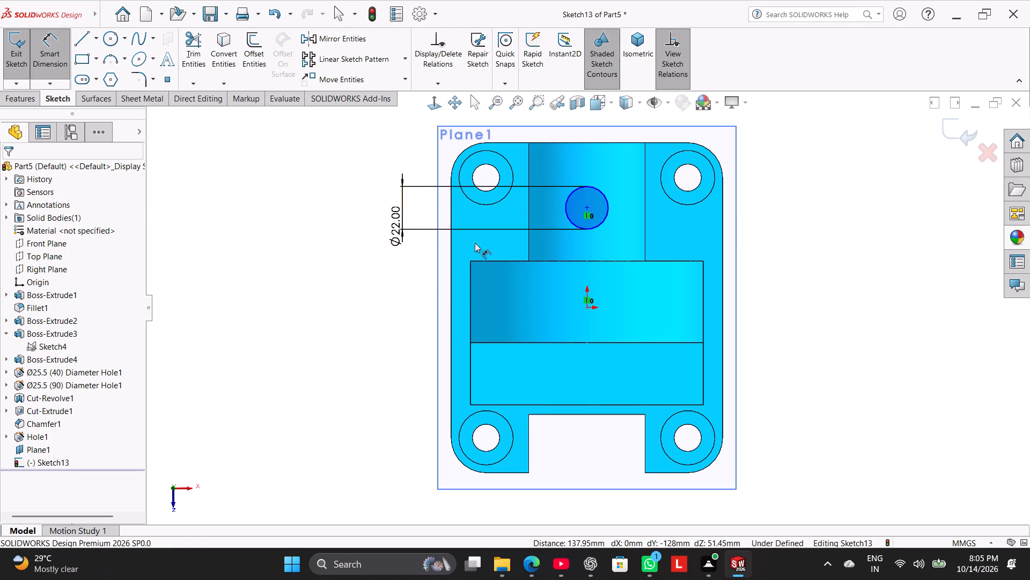
# Dimension the circle's centre 32 mm from the small cylinder's free end edge.
pyautogui.click(587, 207)
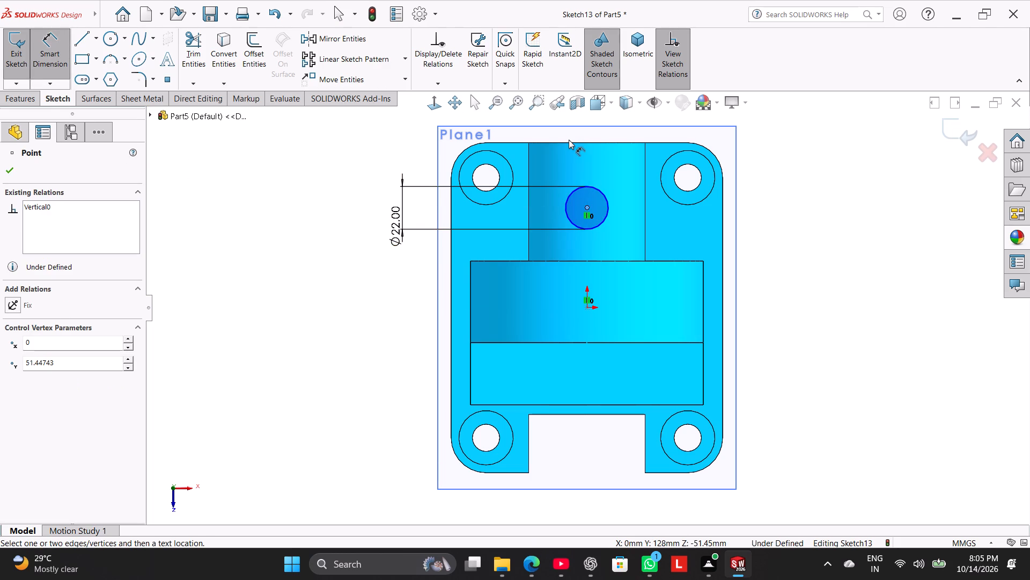
pyautogui.click(573, 145)
pyautogui.click(572, 143)
pyautogui.click(552, 195)
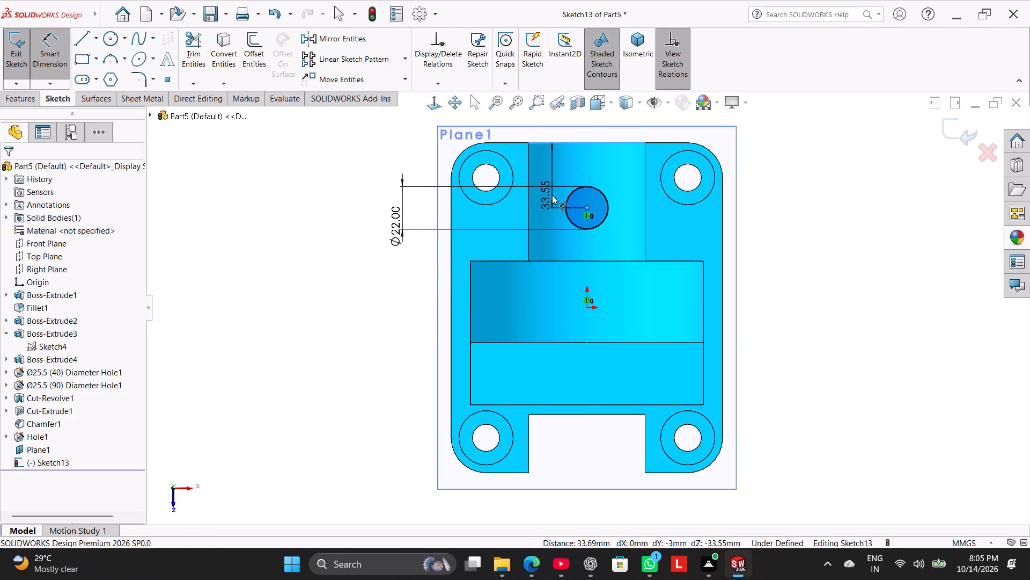
pyautogui.write('32')
pyautogui.press('Return')
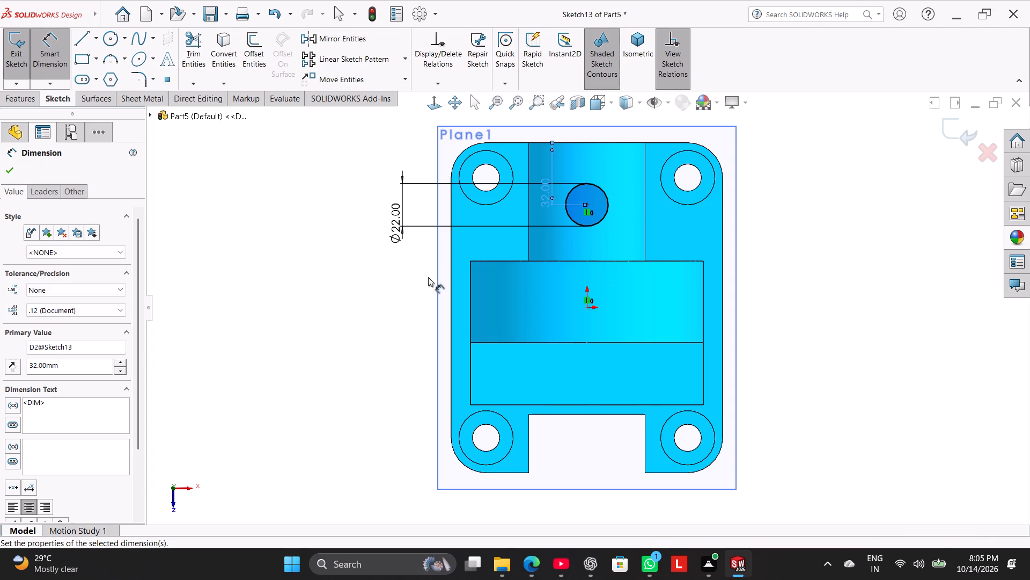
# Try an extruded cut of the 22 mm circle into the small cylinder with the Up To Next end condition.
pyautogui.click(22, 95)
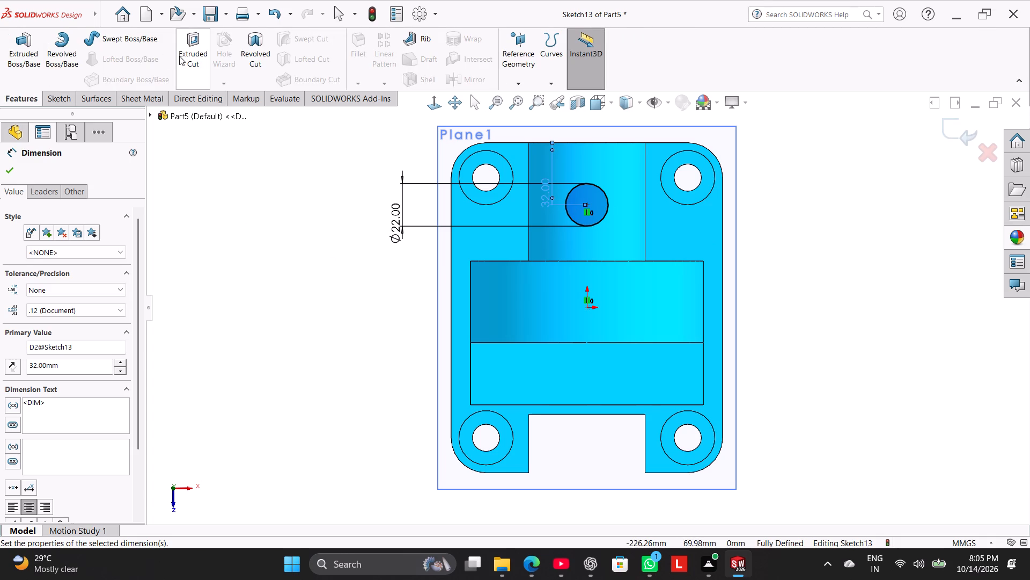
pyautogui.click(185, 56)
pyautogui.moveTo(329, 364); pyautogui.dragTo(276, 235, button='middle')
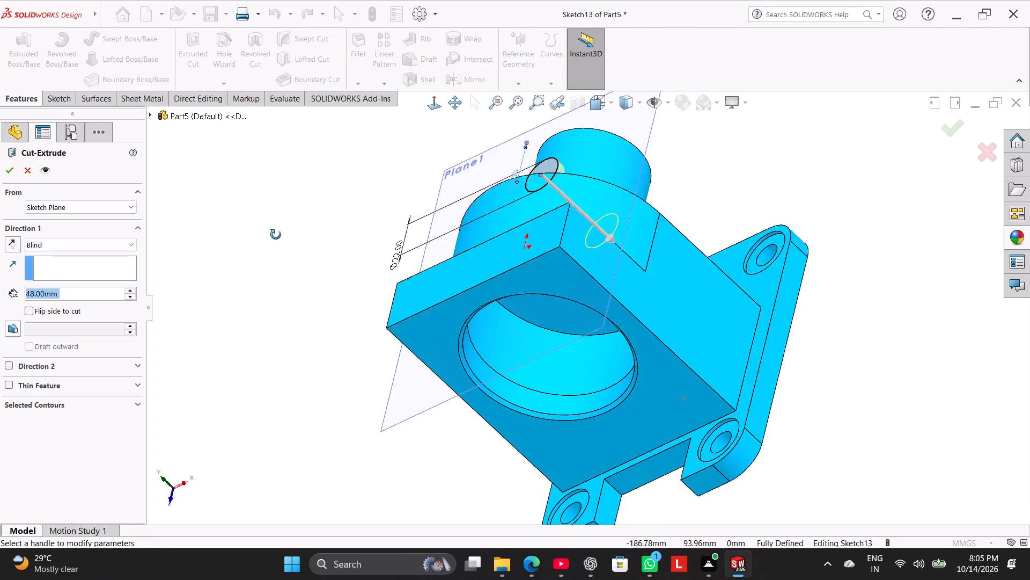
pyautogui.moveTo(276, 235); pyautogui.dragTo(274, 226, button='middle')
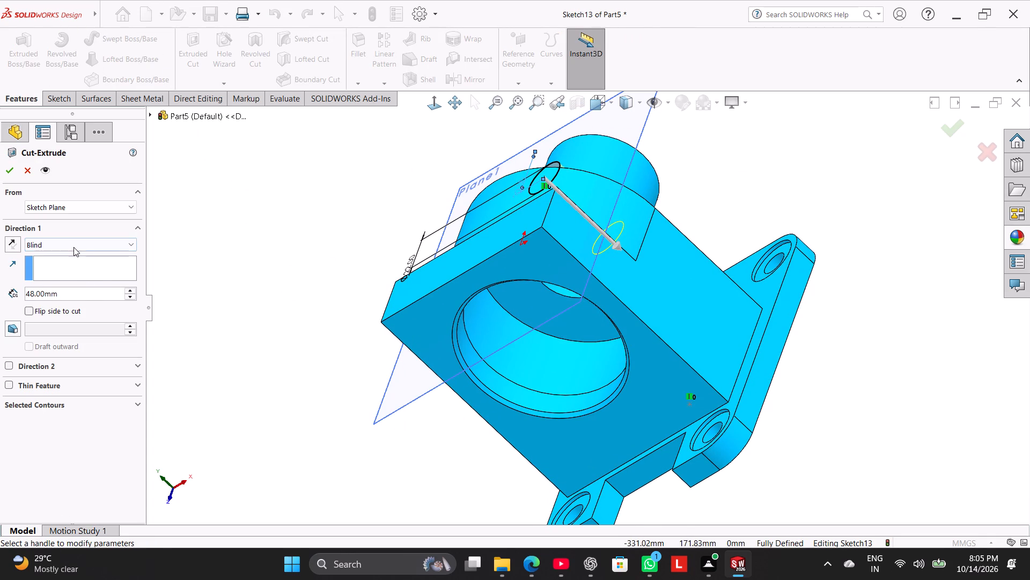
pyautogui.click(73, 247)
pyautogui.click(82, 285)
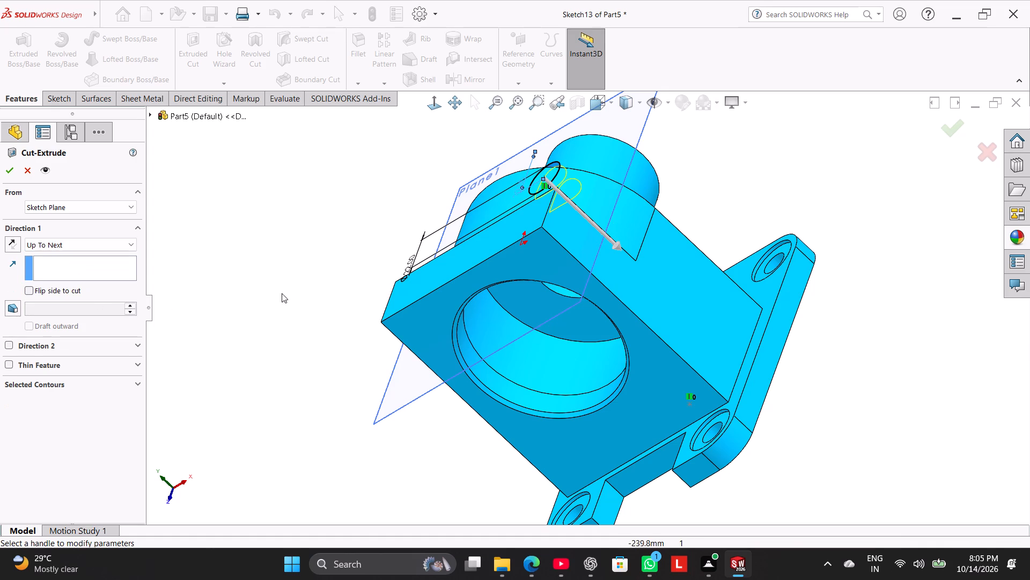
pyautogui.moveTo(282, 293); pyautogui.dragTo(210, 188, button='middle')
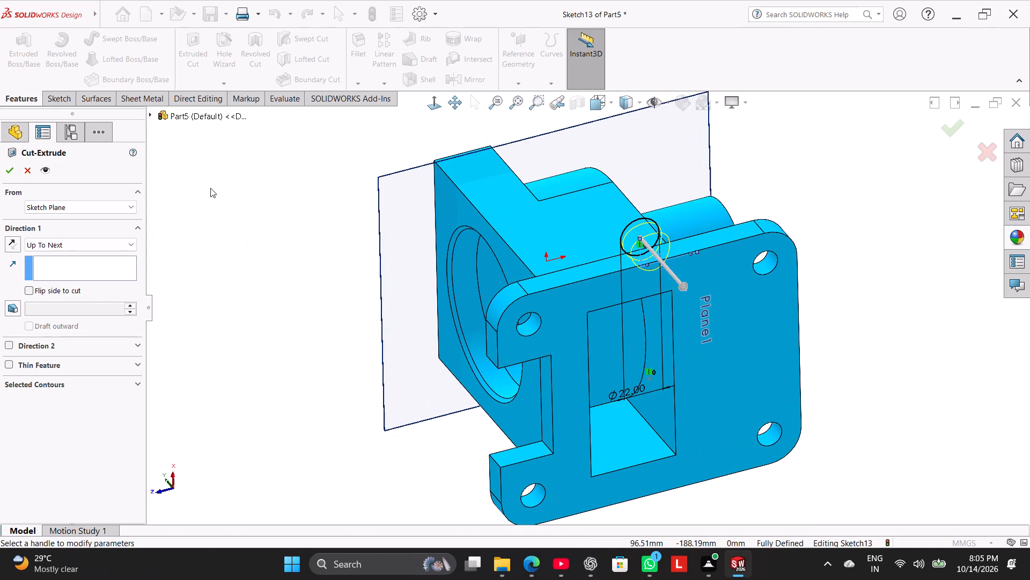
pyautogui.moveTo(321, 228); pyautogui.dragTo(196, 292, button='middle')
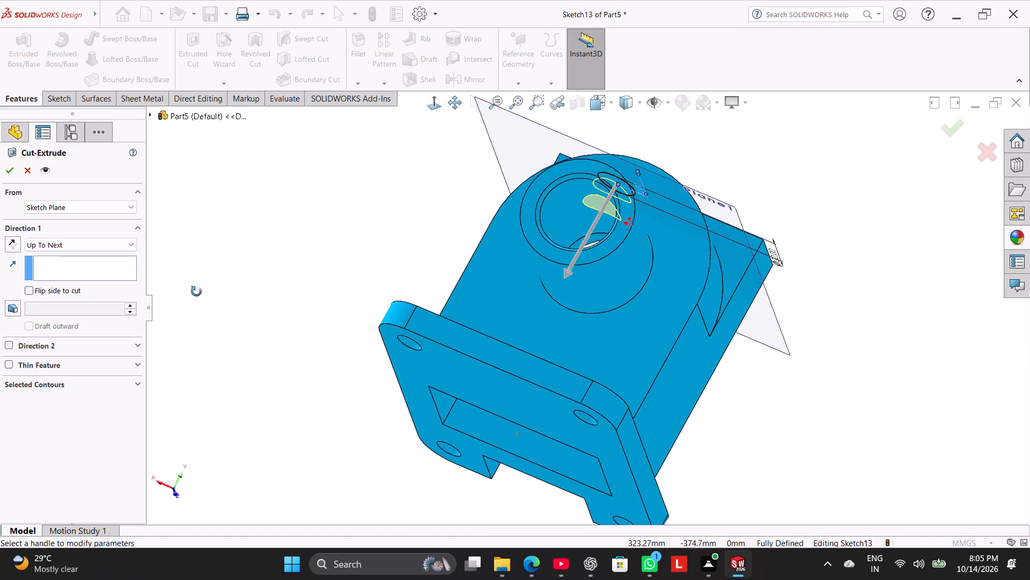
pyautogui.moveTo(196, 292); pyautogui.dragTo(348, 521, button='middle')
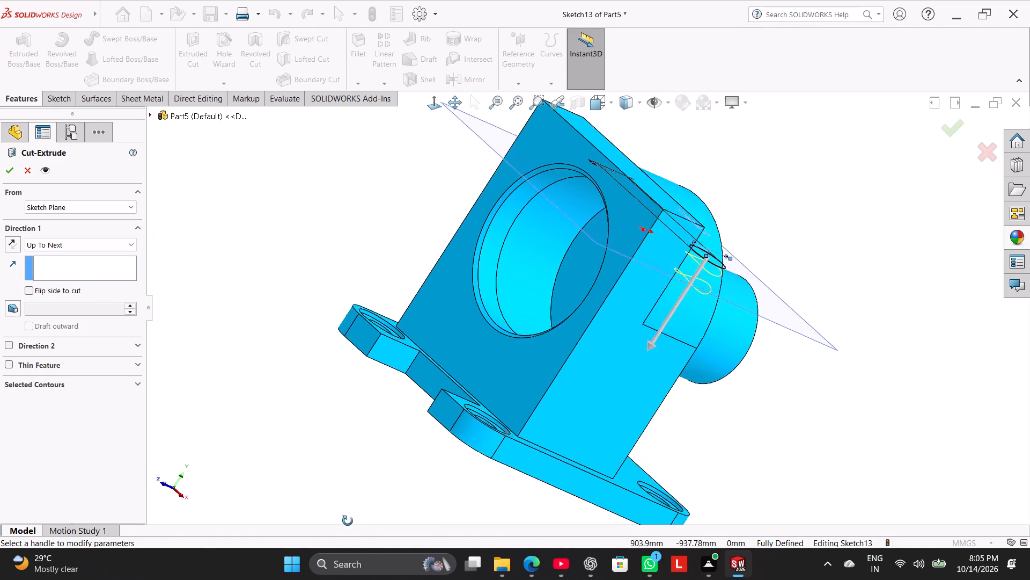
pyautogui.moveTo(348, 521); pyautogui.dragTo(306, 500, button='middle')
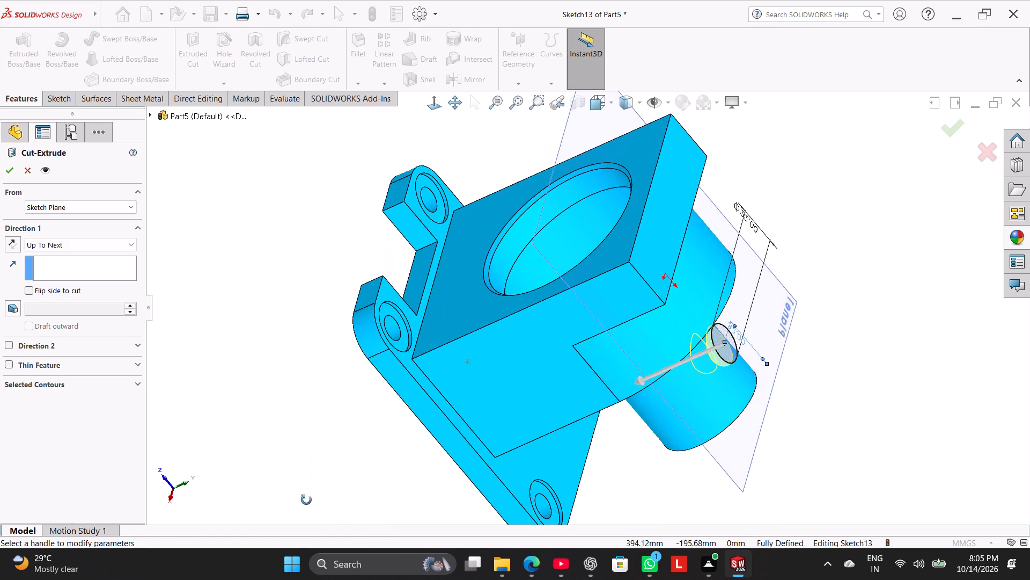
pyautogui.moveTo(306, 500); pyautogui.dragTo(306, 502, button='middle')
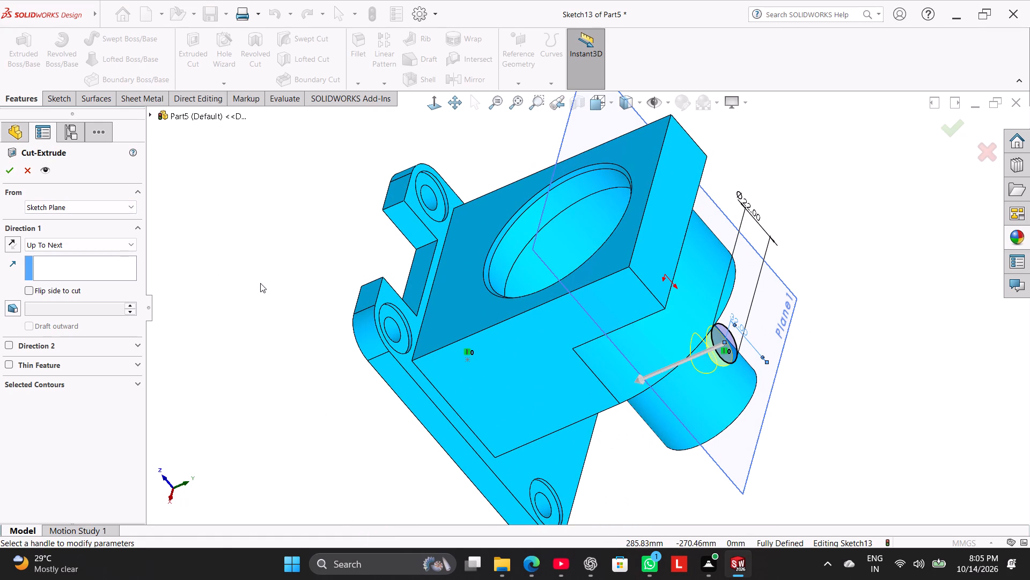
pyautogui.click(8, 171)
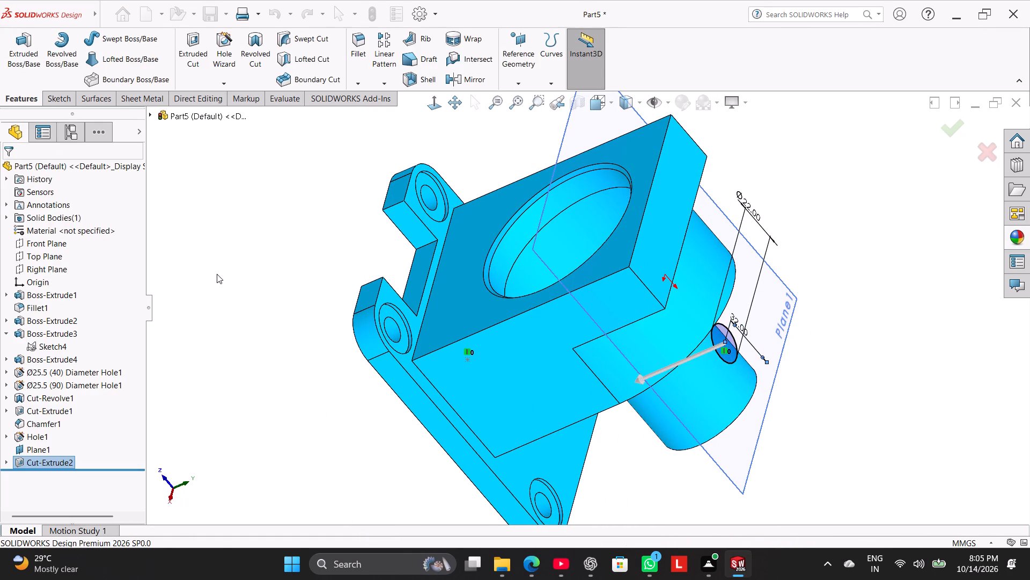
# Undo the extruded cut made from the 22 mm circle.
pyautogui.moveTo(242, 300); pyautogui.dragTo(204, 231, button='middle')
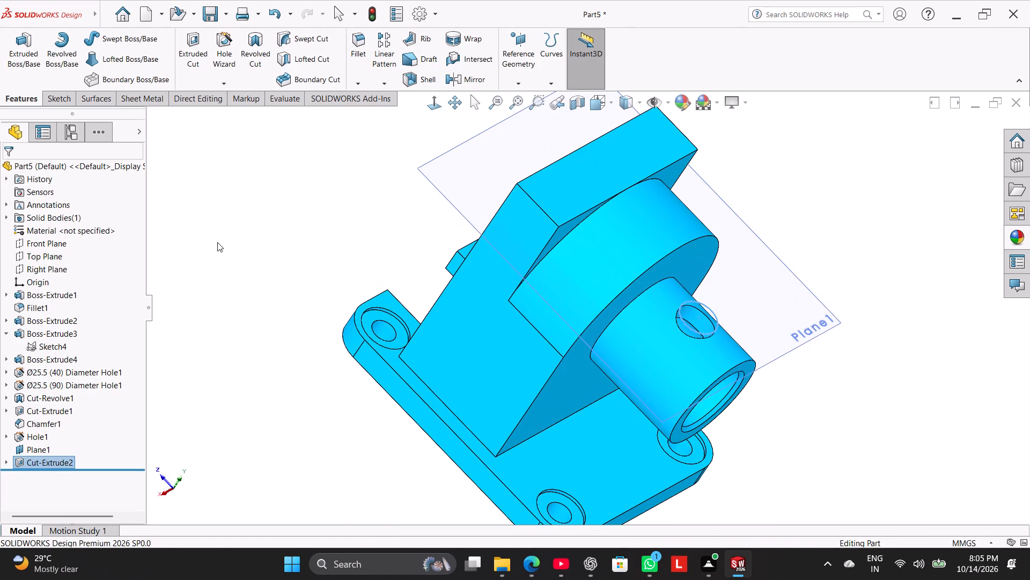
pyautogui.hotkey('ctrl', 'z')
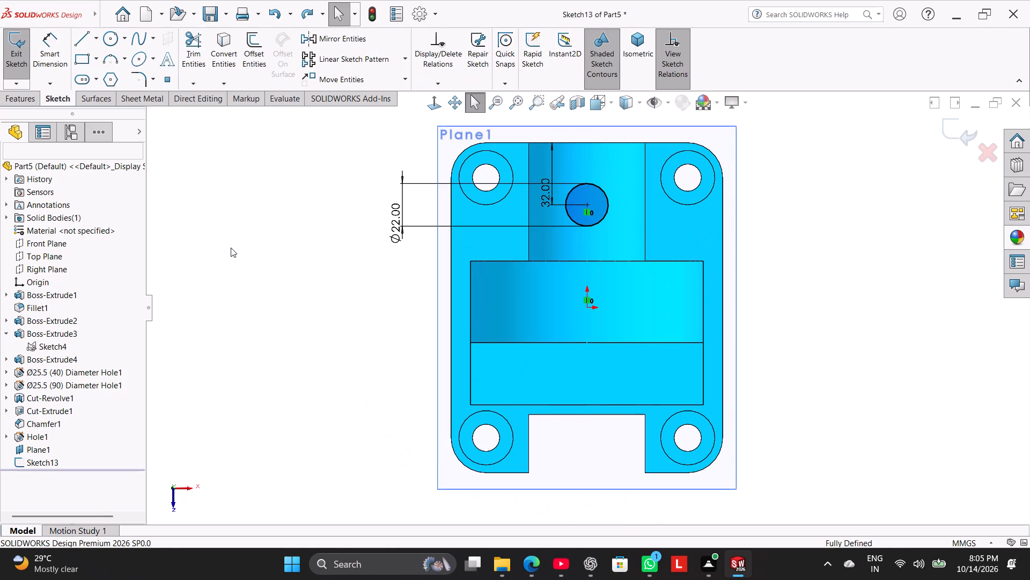
# Extrude the 22 mm circle as a merged boss in the reversed direction, Up To Next, onto the small cylinder.
pyautogui.click(36, 99)
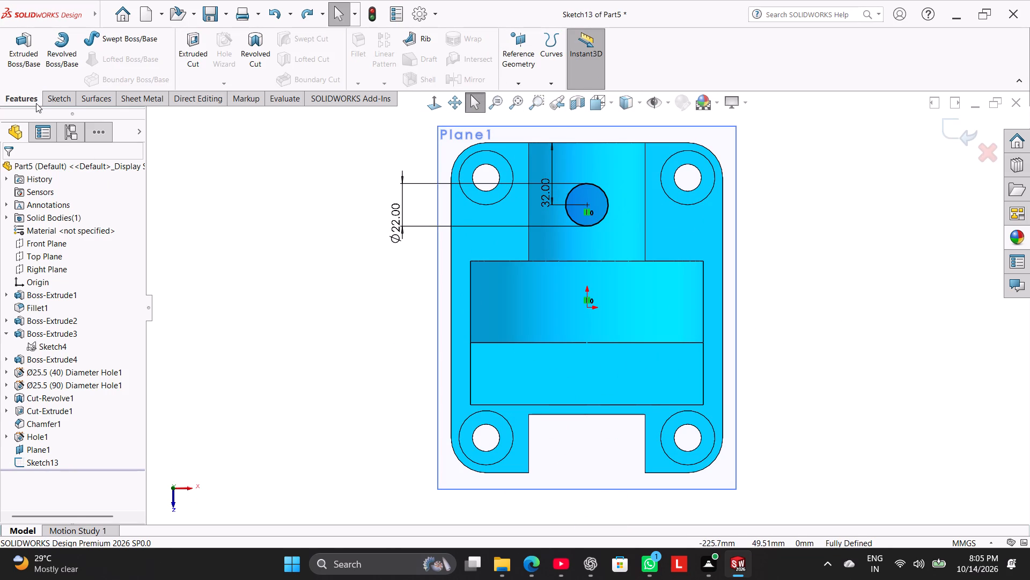
pyautogui.click(25, 98)
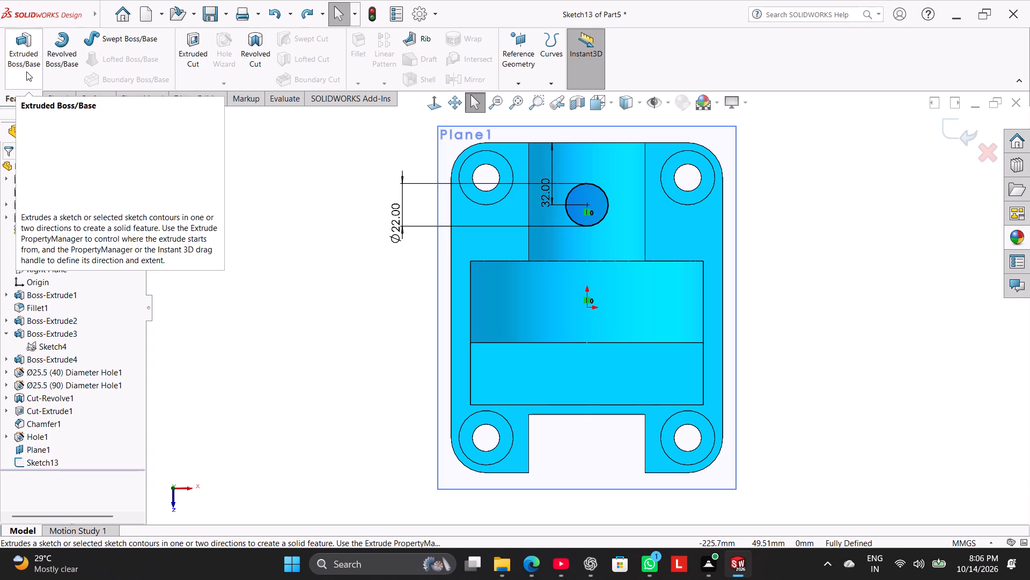
pyautogui.click(26, 68)
pyautogui.moveTo(357, 308); pyautogui.dragTo(259, 221, button='middle')
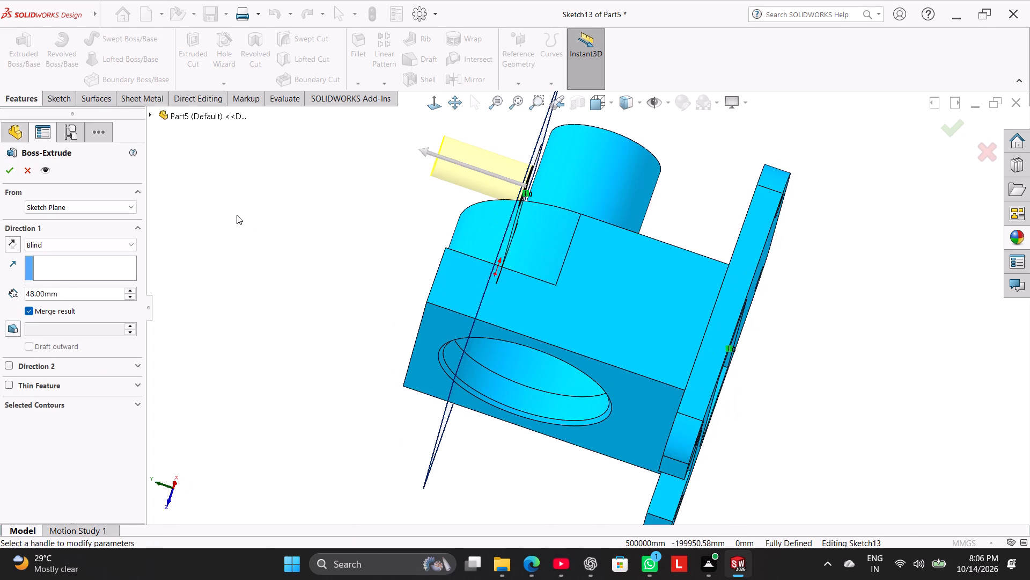
pyautogui.click(11, 248)
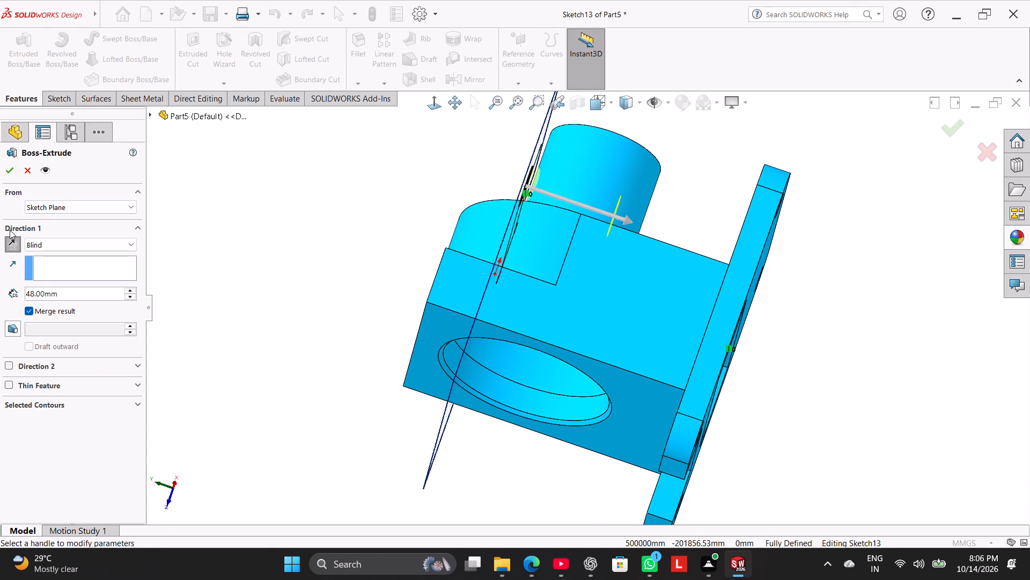
pyautogui.click(37, 243)
pyautogui.click(51, 271)
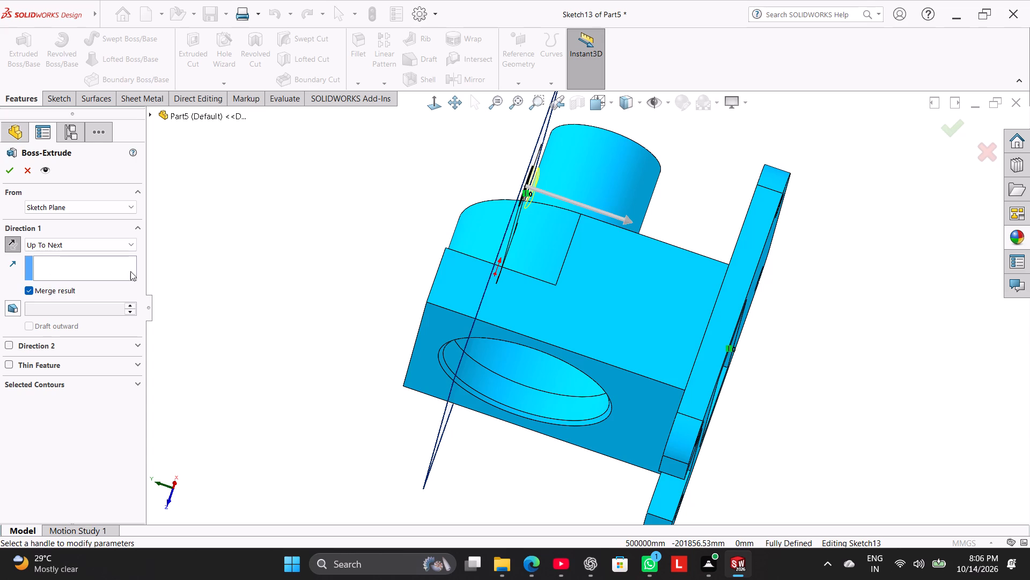
pyautogui.moveTo(14, 171); pyautogui.dragTo(22, 177)
pyautogui.click(12, 171)
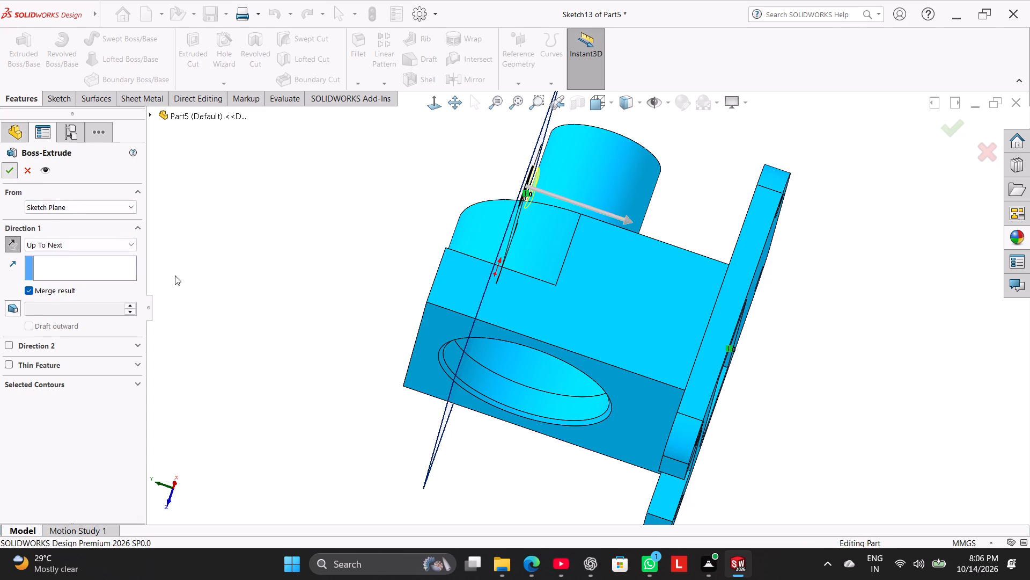
# Hide the offset reference plane above the small cylinder.
pyautogui.moveTo(303, 308); pyautogui.dragTo(584, 203, button='right')
pyautogui.click(310, 255)
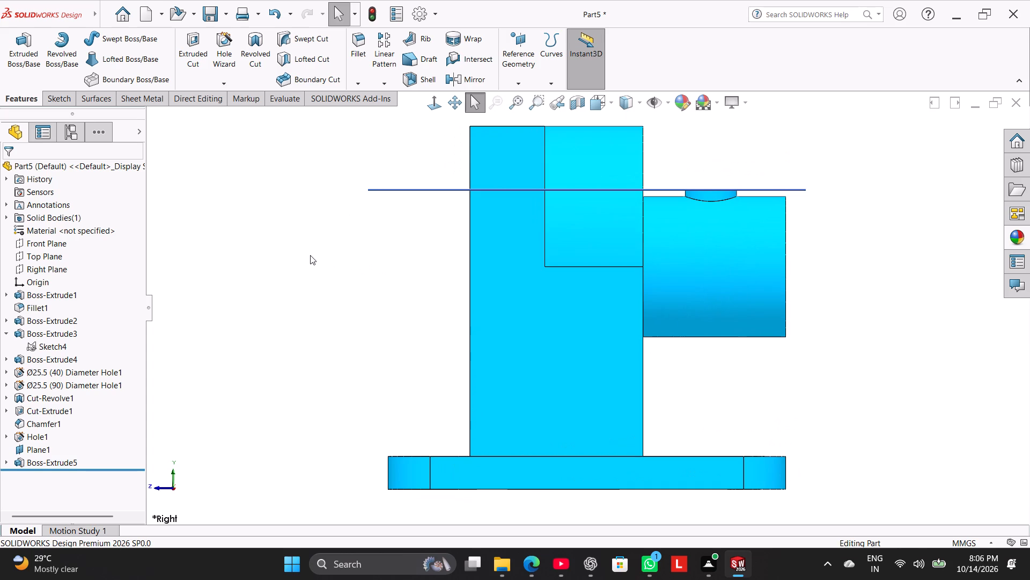
pyautogui.rightClick(383, 191)
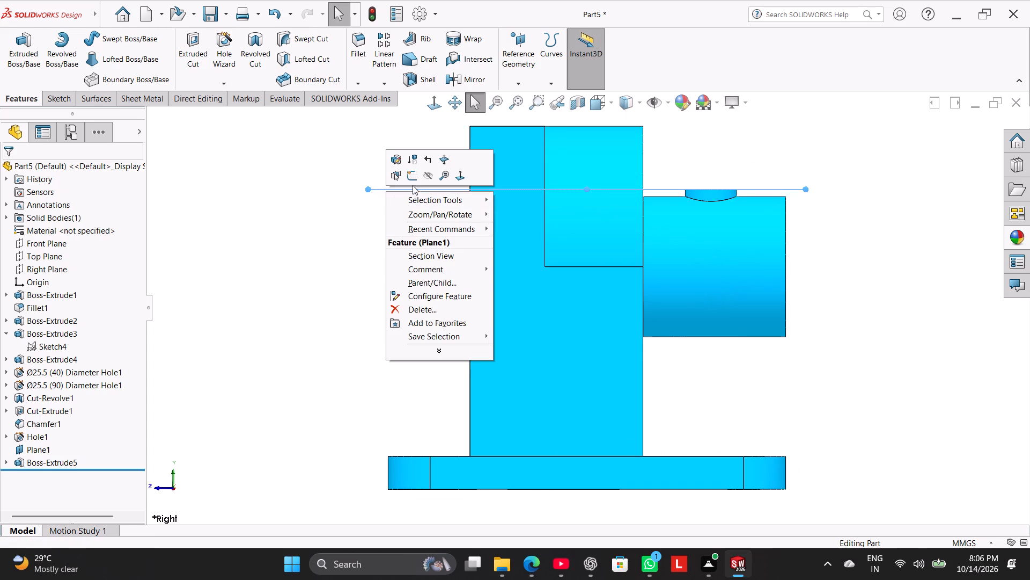
pyautogui.click(423, 181)
# Sketch a circle of about 6.4 mm radius on the top face of the small cylinder's boss, centred on the boss.
pyautogui.moveTo(358, 282); pyautogui.dragTo(423, 220, button='right')
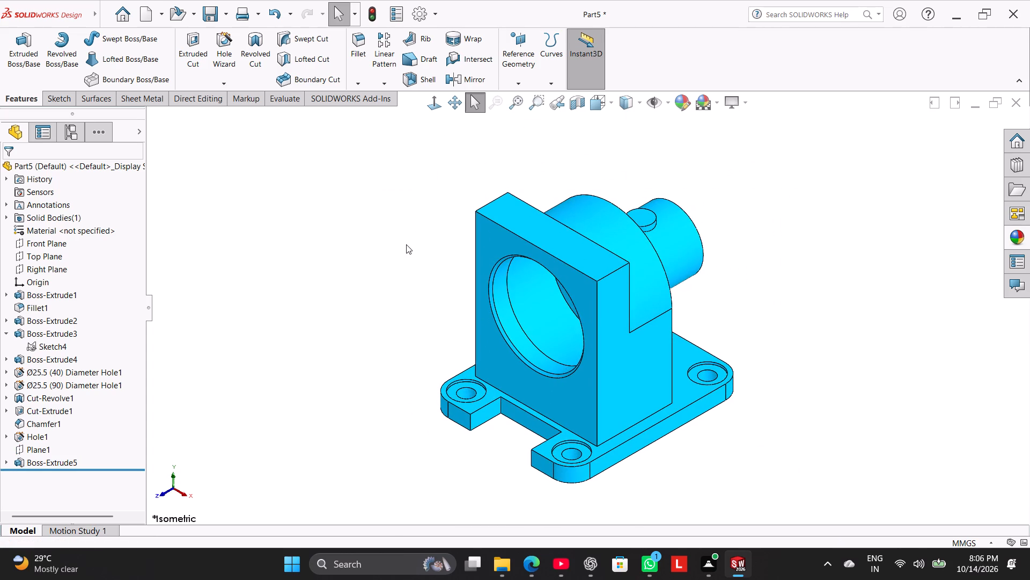
pyautogui.moveTo(851, 214); pyautogui.dragTo(706, 211, button='middle')
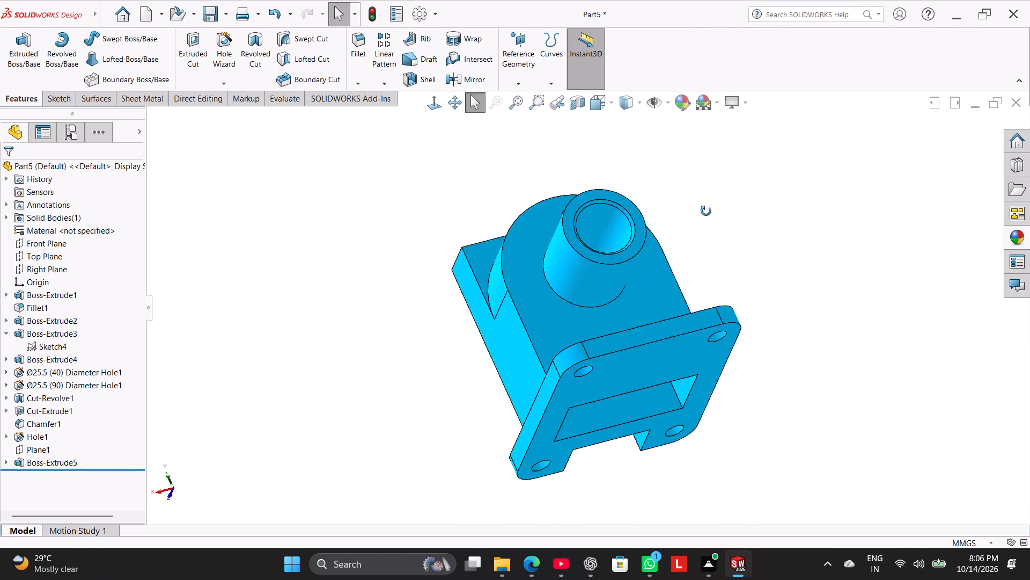
pyautogui.moveTo(706, 211); pyautogui.dragTo(710, 242, button='middle')
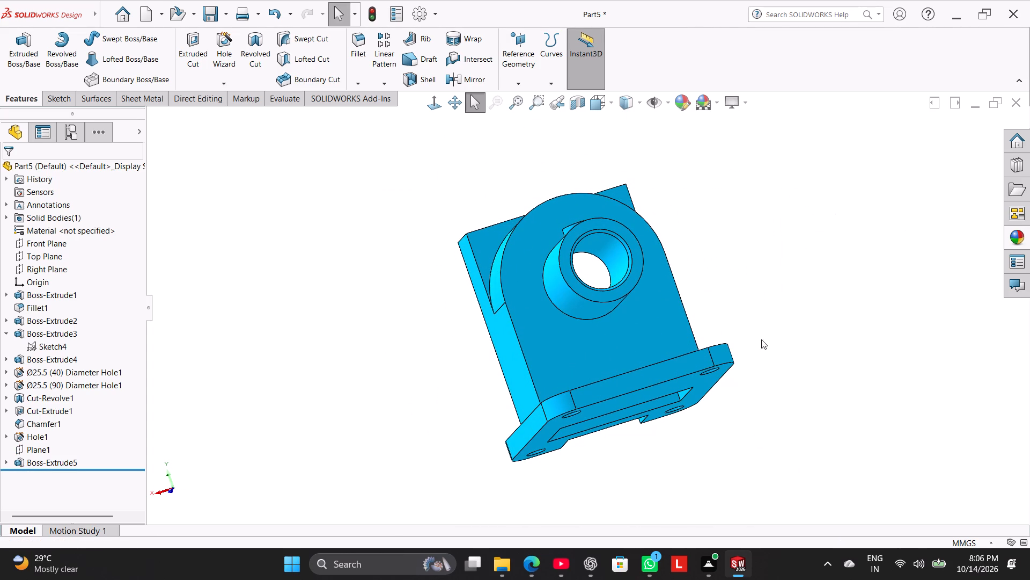
pyautogui.moveTo(316, 325); pyautogui.dragTo(384, 260, button='right')
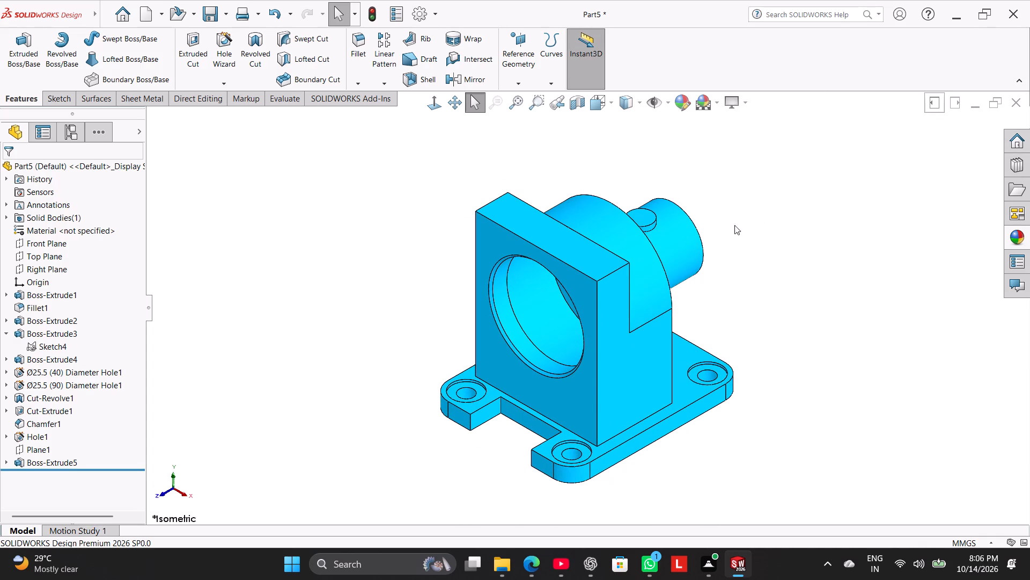
pyautogui.rightClick(649, 218)
pyautogui.click(679, 200)
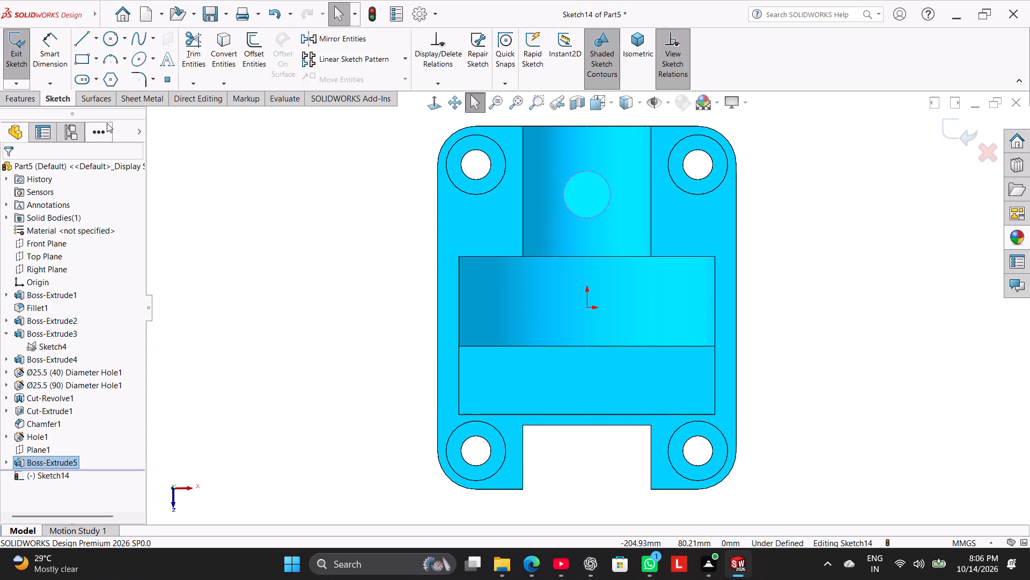
pyautogui.click(109, 34)
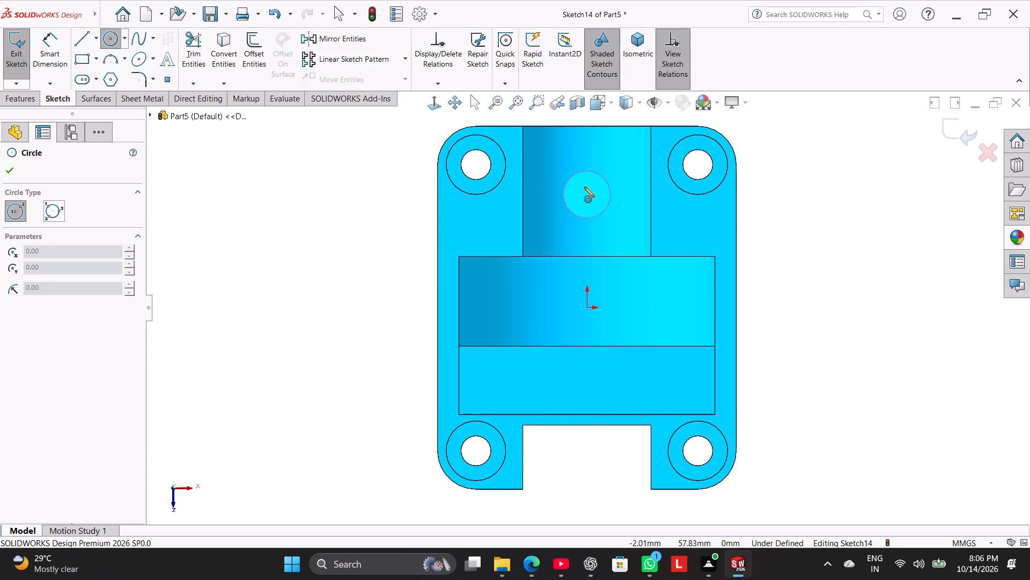
pyautogui.click(589, 193)
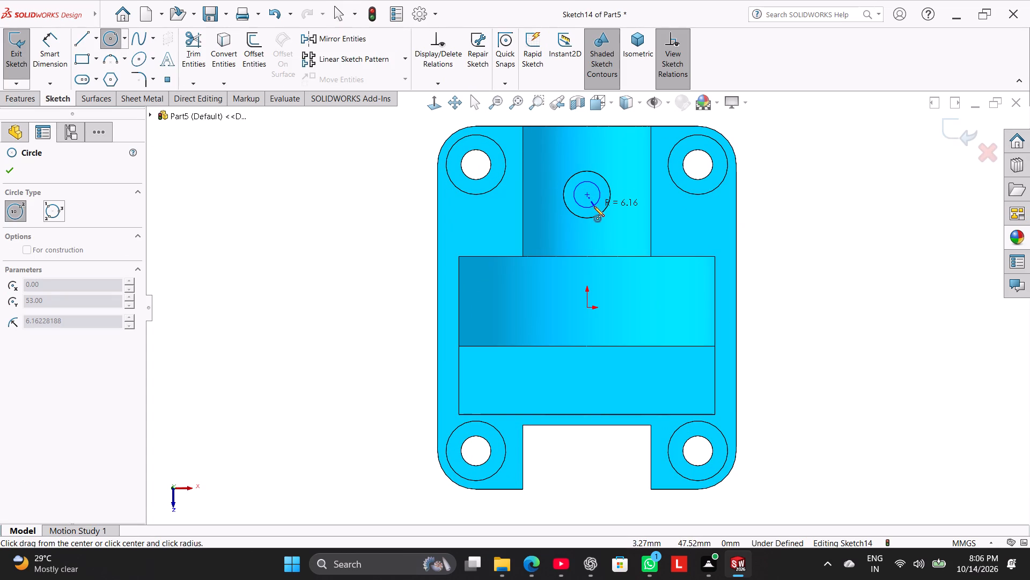
pyautogui.click(594, 206)
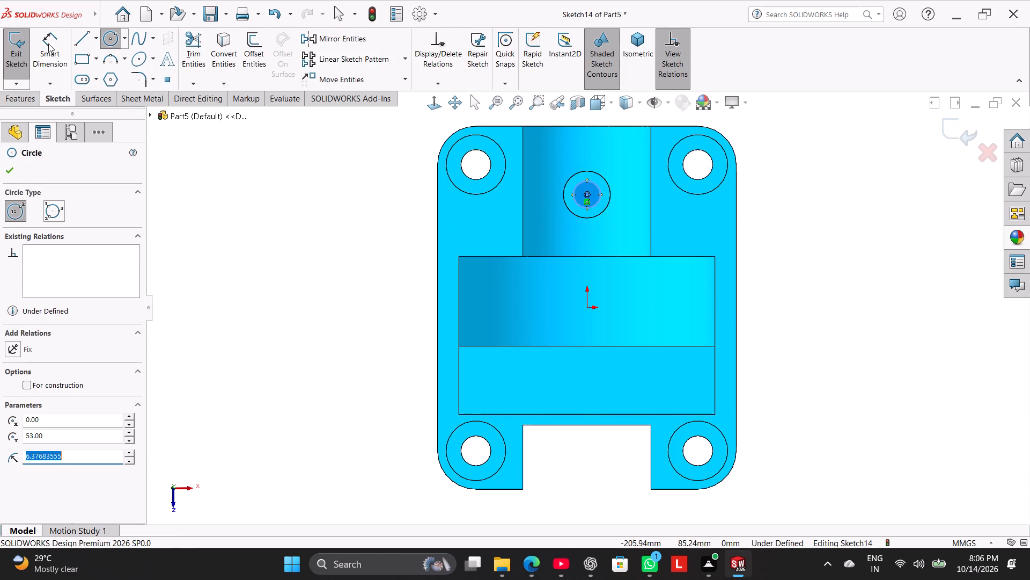
# Dimension the new circle's diameter to 10 mm.
pyautogui.click(46, 42)
pyautogui.click(575, 201)
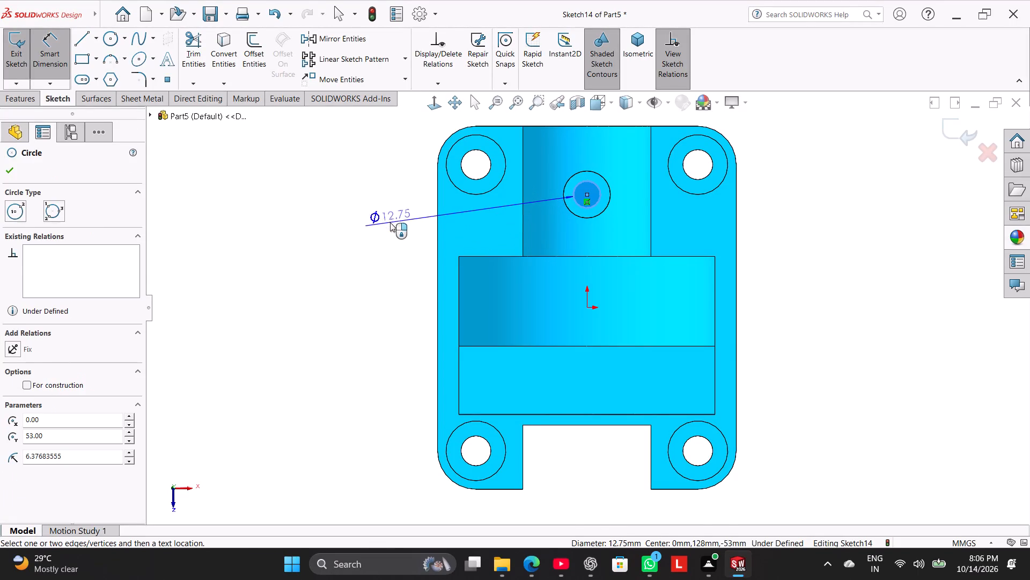
pyautogui.click(388, 220)
pyautogui.write('10')
pyautogui.press('Return')
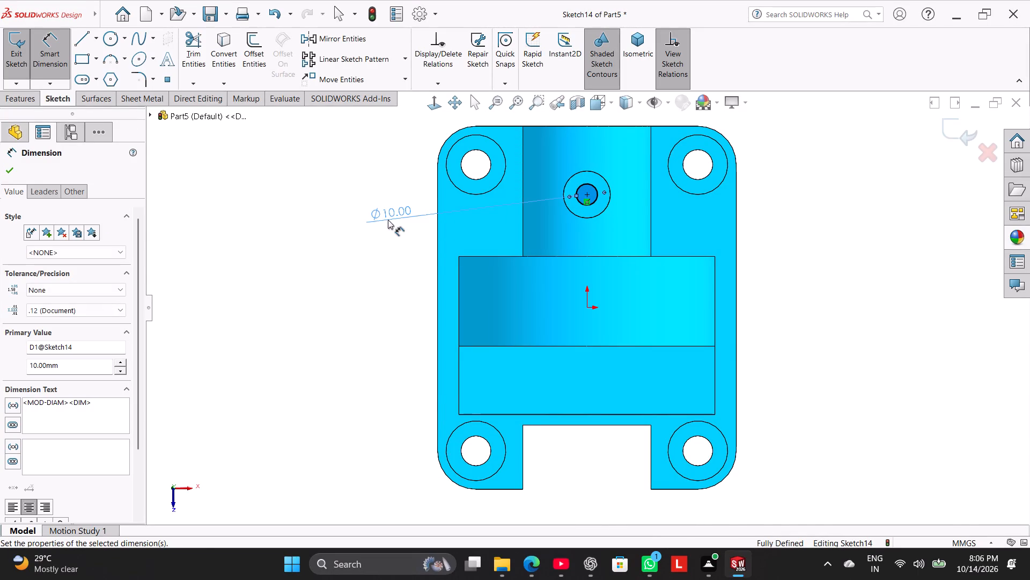
pyautogui.rightClick(336, 280)
pyautogui.click(370, 317)
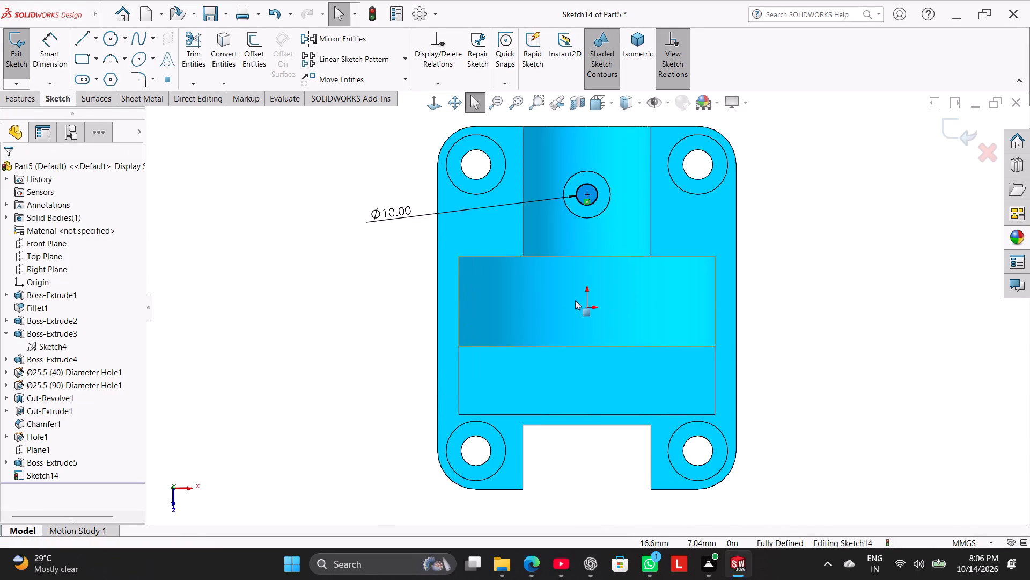
# Cut the 10 mm circle down through the boss and small cylinder wall with an Up To Next extruded cut.
pyautogui.click(4, 102)
pyautogui.click(204, 55)
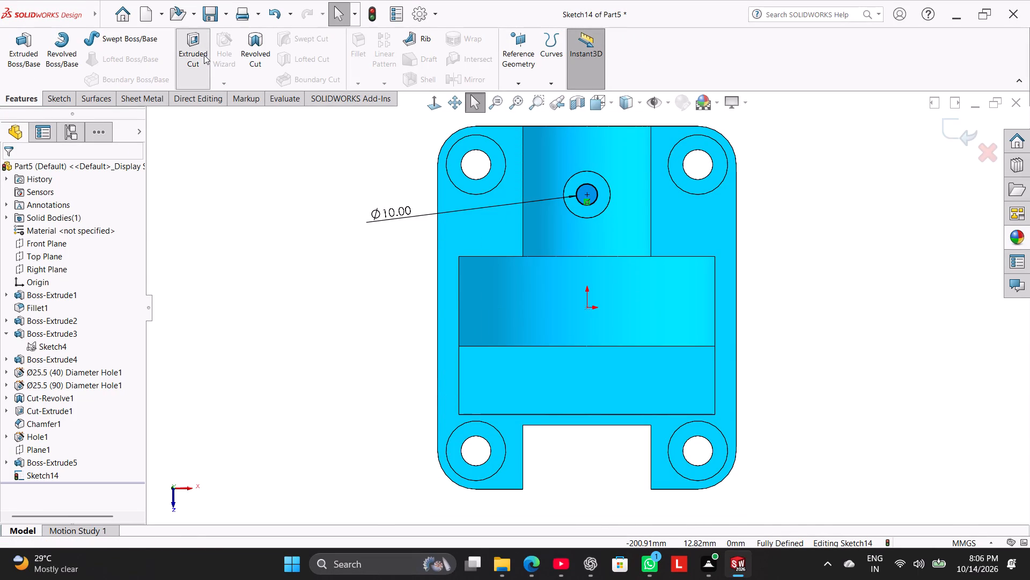
pyautogui.moveTo(306, 311); pyautogui.dragTo(365, 224, button='right')
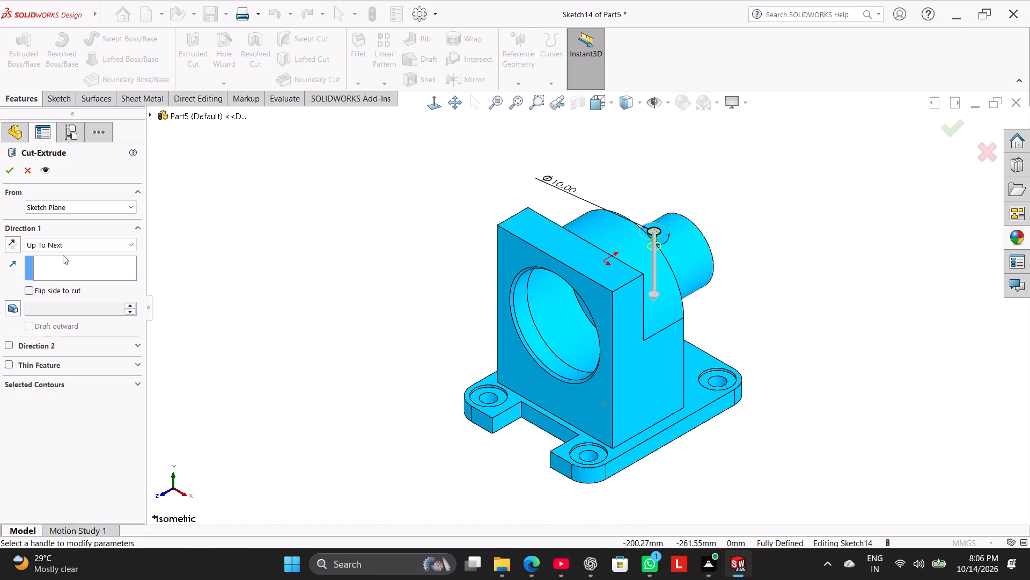
pyautogui.click(13, 172)
pyautogui.click(364, 285)
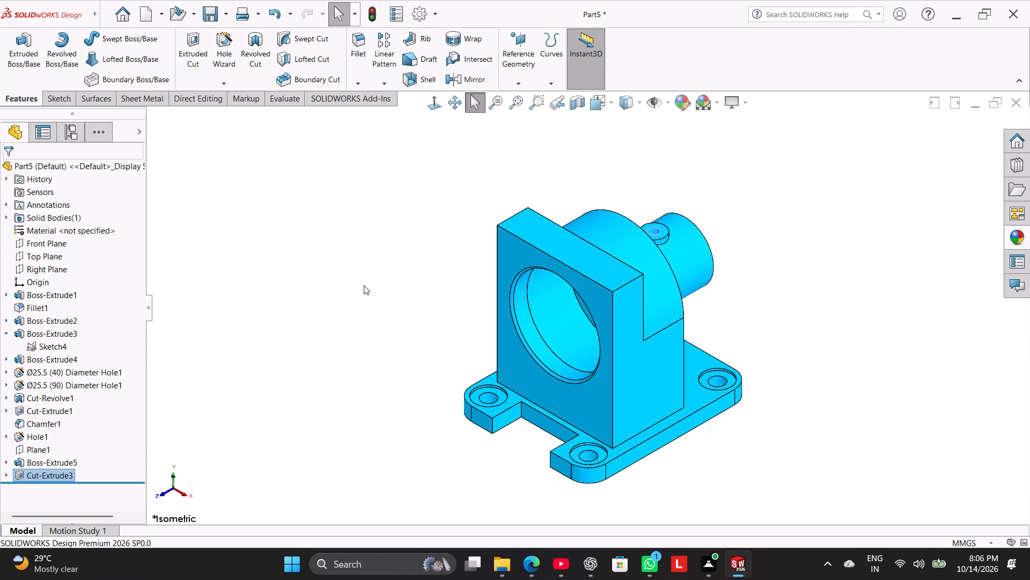
# Examine the new hole from several sides and in a temporary section view through the Right Plane.
pyautogui.moveTo(376, 284); pyautogui.dragTo(218, 311, button='middle')
pyautogui.moveTo(261, 351); pyautogui.dragTo(366, 301, button='right')
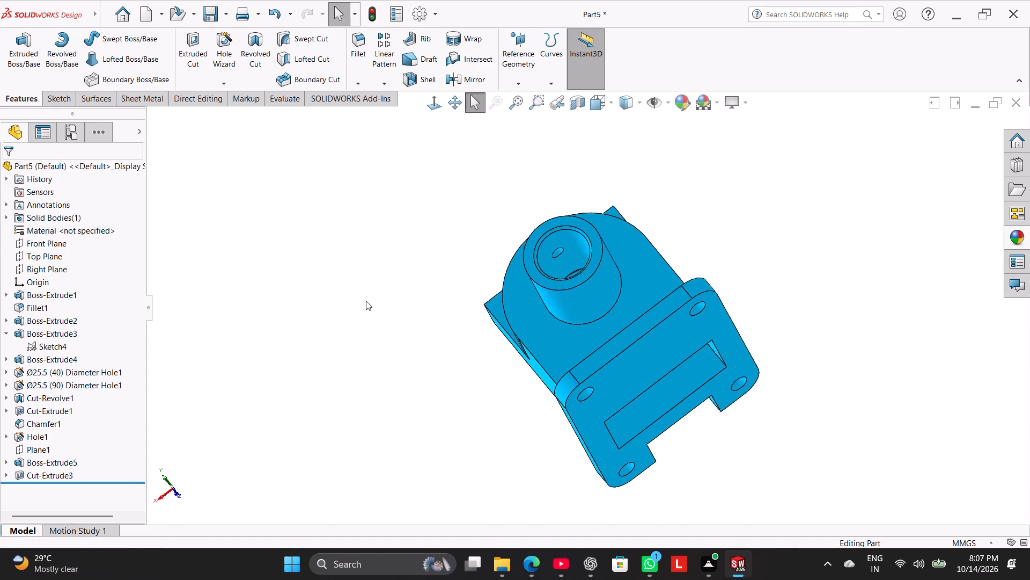
pyautogui.moveTo(366, 301); pyautogui.dragTo(459, 265, button='right')
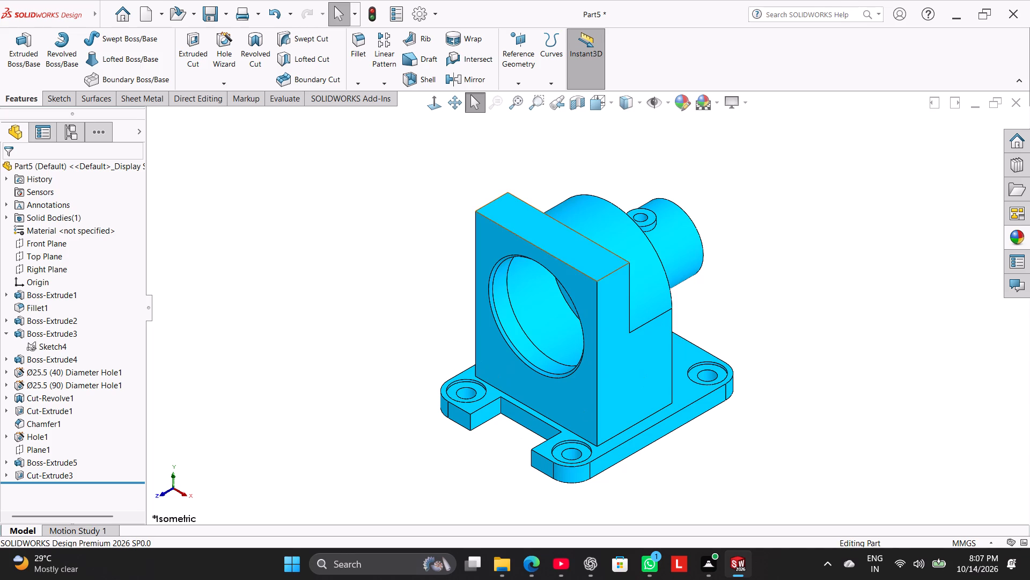
pyautogui.moveTo(323, 354); pyautogui.dragTo(417, 265, button='right')
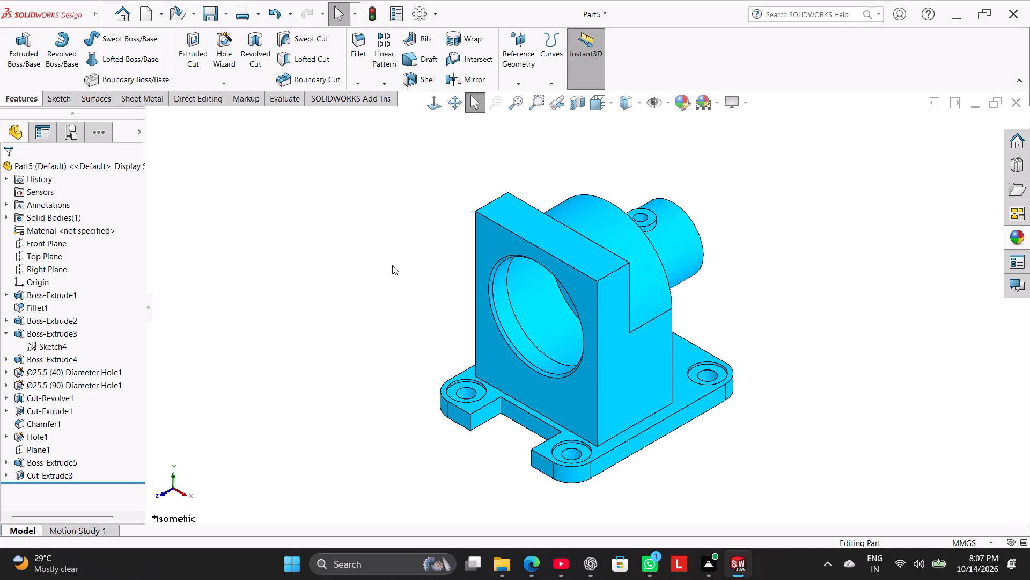
pyautogui.moveTo(404, 300); pyautogui.dragTo(374, 388, button='middle')
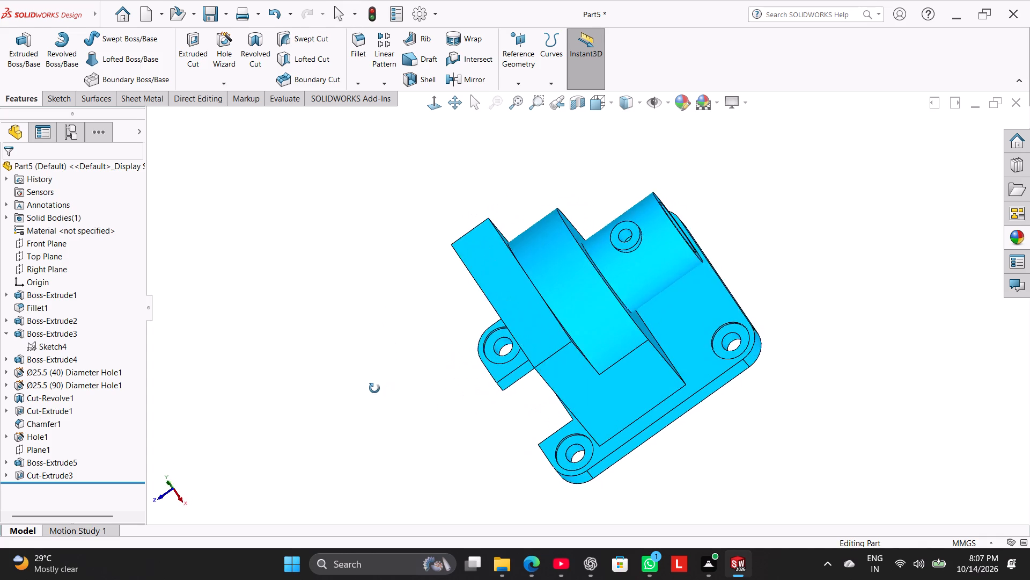
pyautogui.moveTo(374, 388); pyautogui.dragTo(417, 404, button='middle')
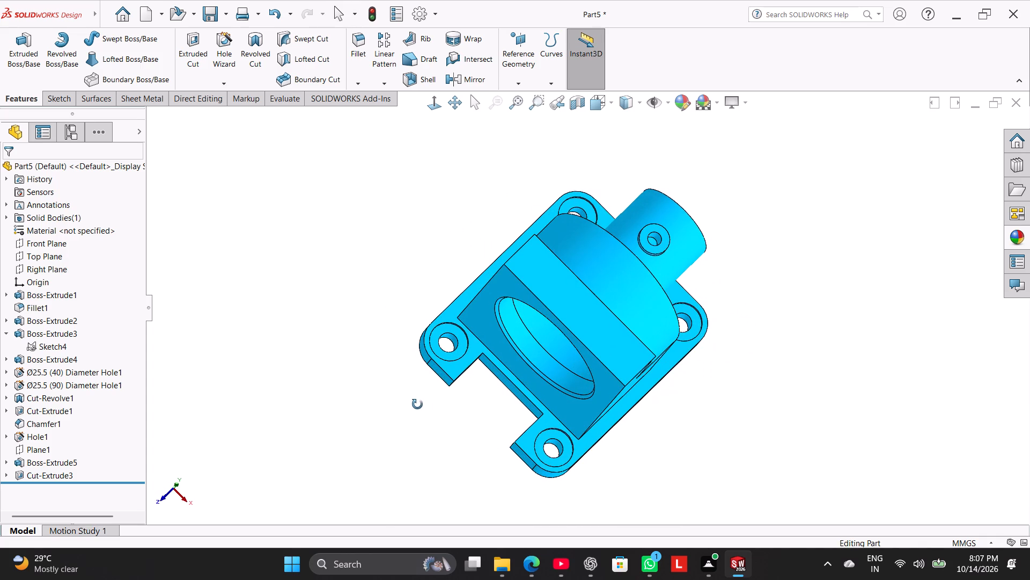
pyautogui.moveTo(417, 404); pyautogui.dragTo(417, 402, button='middle')
pyautogui.click(571, 108)
pyautogui.moveTo(402, 337); pyautogui.dragTo(401, 284, button='middle')
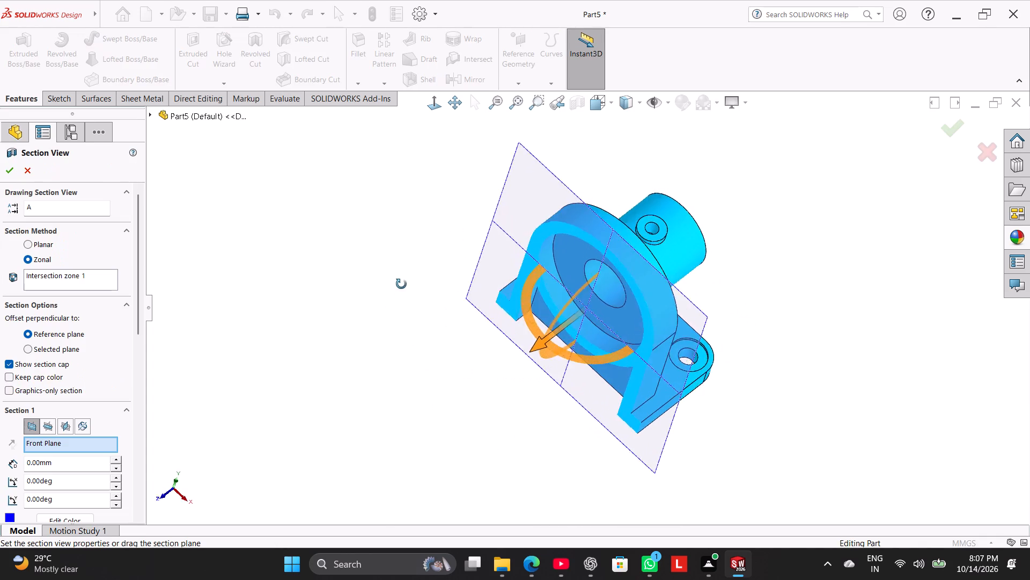
pyautogui.moveTo(401, 284); pyautogui.dragTo(411, 259, button='middle')
pyautogui.click(70, 422)
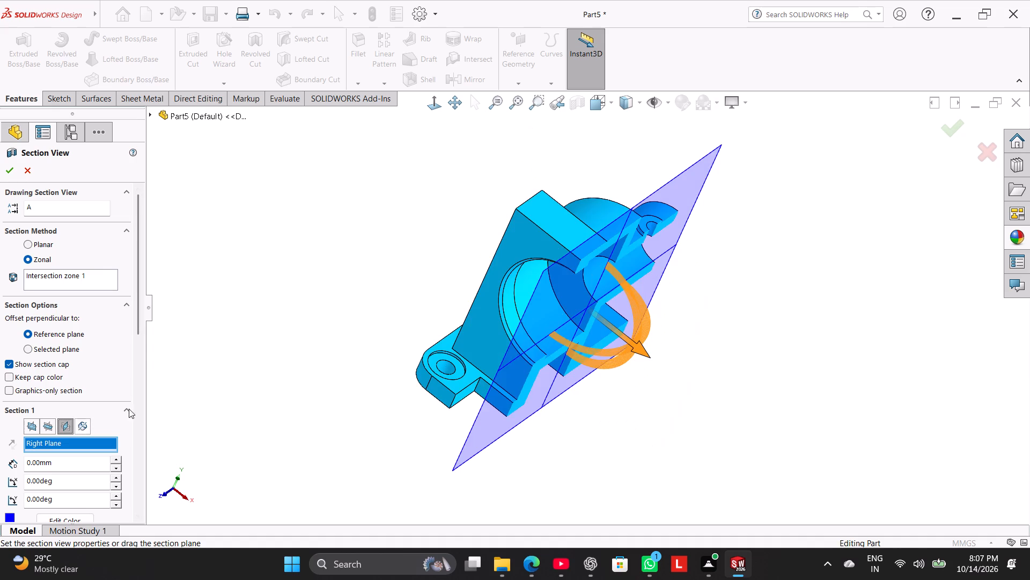
pyautogui.moveTo(267, 403); pyautogui.dragTo(210, 279, button='middle')
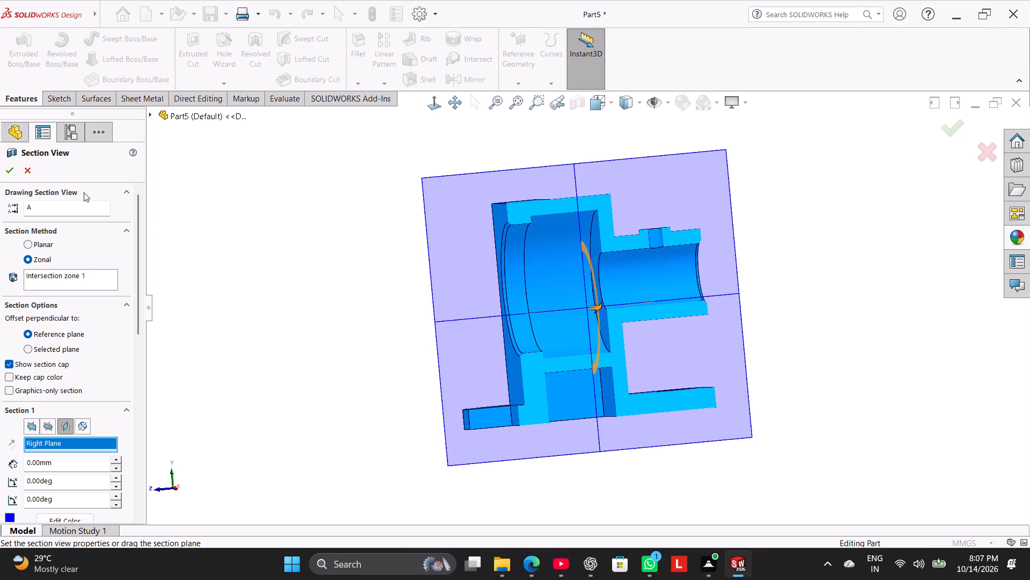
pyautogui.click(28, 170)
# Sketch a corner rectangle 120 mm wide and about 25 mm high on the upright's front face, rising from the base's top edge.
pyautogui.moveTo(476, 354); pyautogui.dragTo(562, 357, button='middle')
pyautogui.rightClick(588, 374)
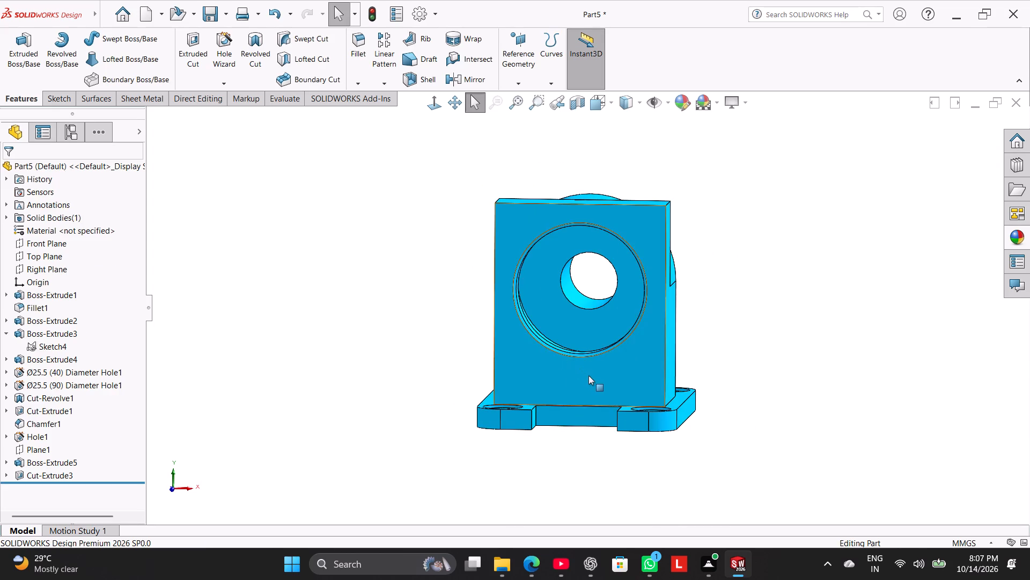
pyautogui.click(619, 307)
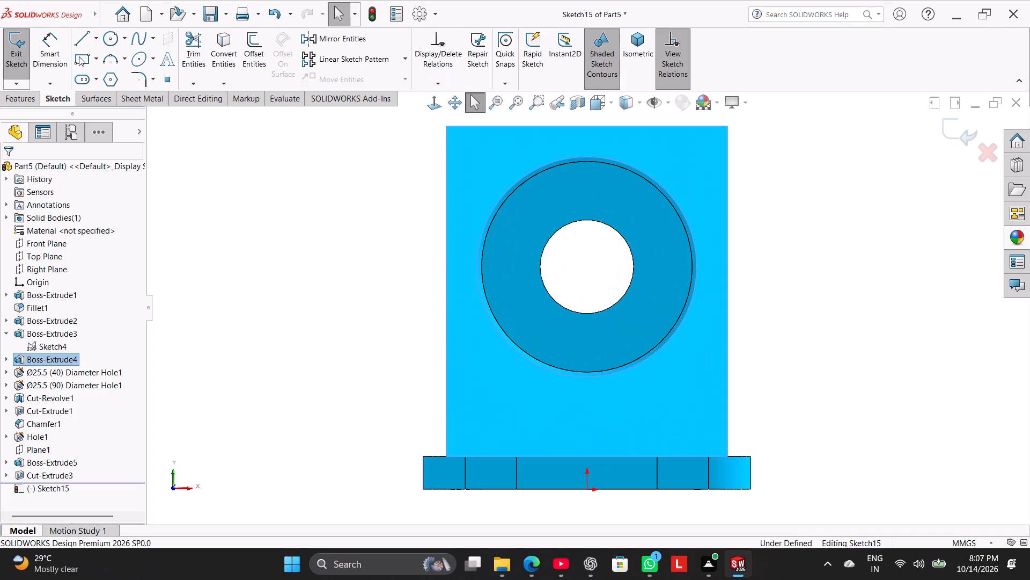
pyautogui.click(79, 56)
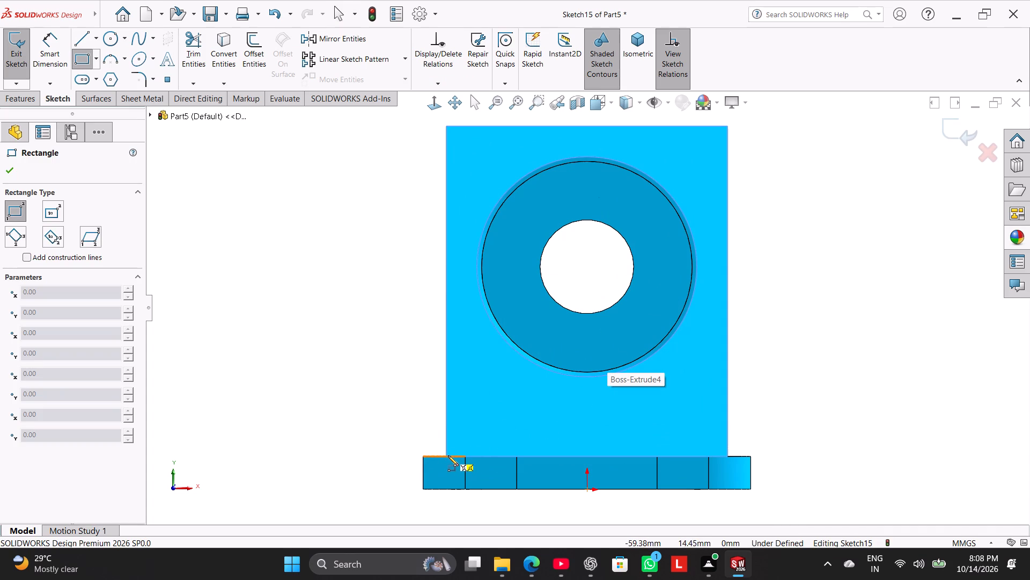
pyautogui.scroll(-3, 465, 454)
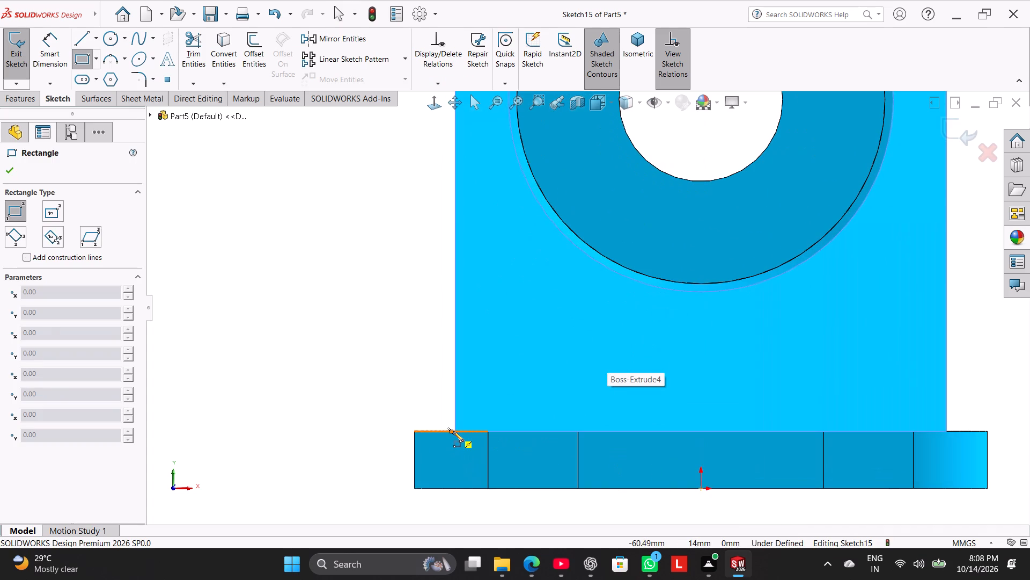
pyautogui.click(455, 431)
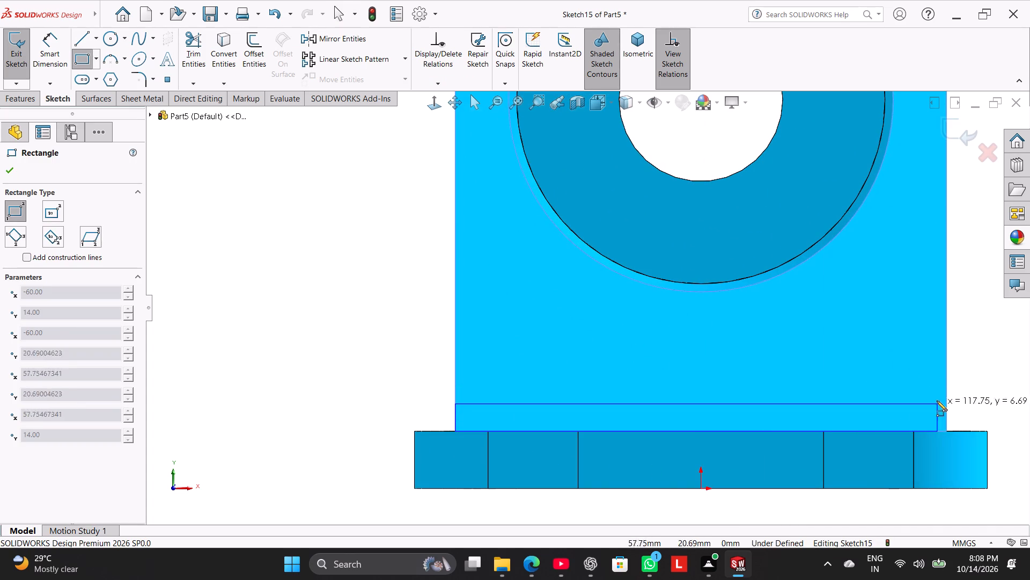
pyautogui.scroll(5, 915, 314)
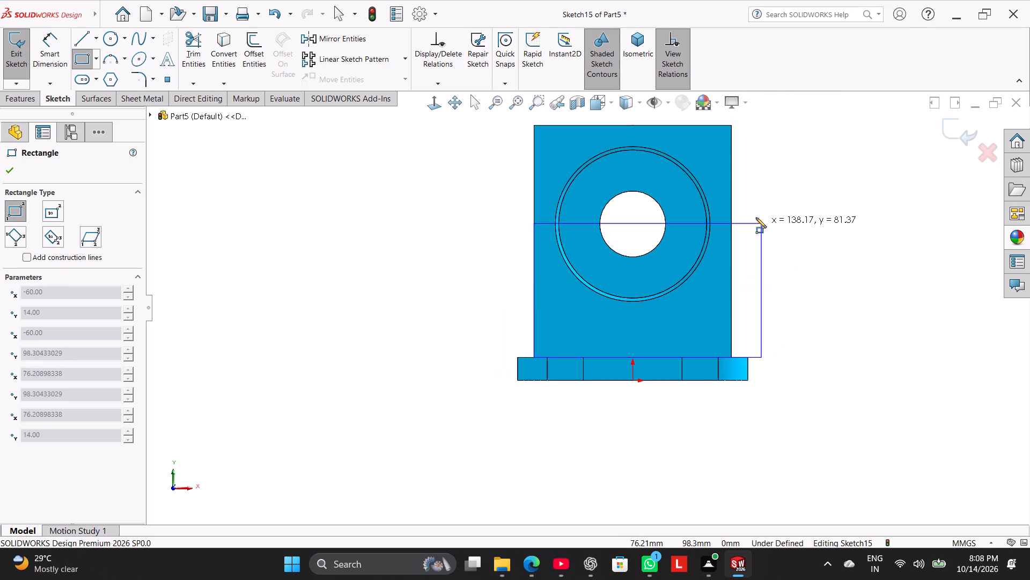
pyautogui.click(733, 315)
pyautogui.rightClick(436, 324)
pyautogui.click(461, 314)
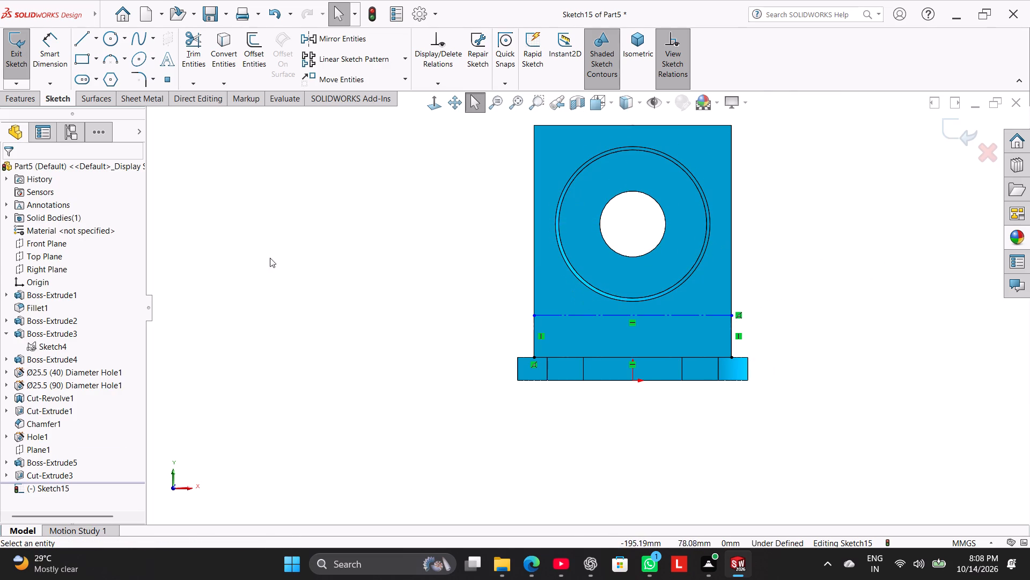
# Convert the rectangle's construction lines on the upright's front face to solid sketch lines.
pyautogui.click(344, 258)
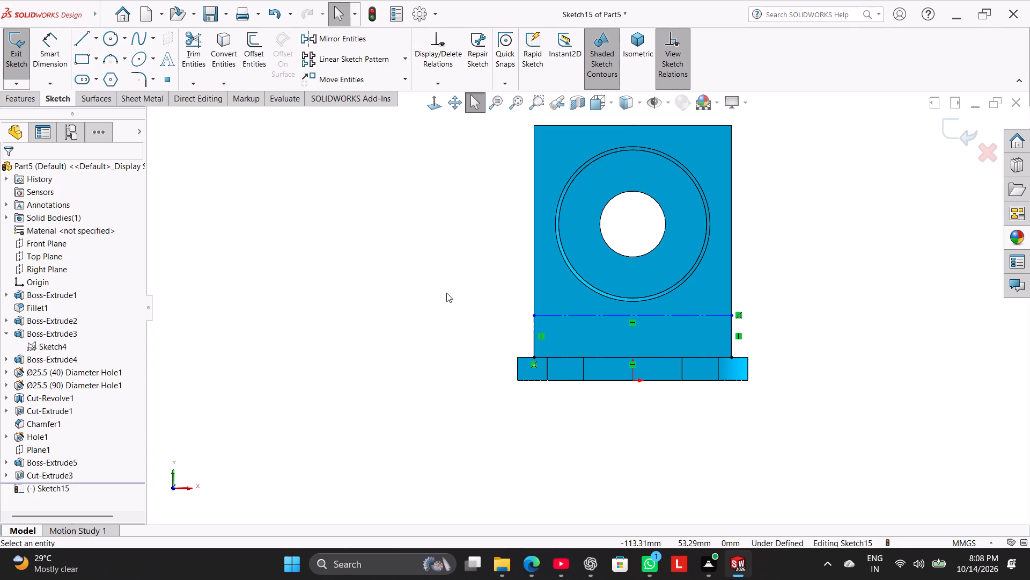
pyautogui.click(452, 316)
pyautogui.rightClick(545, 311)
pyautogui.click(451, 333)
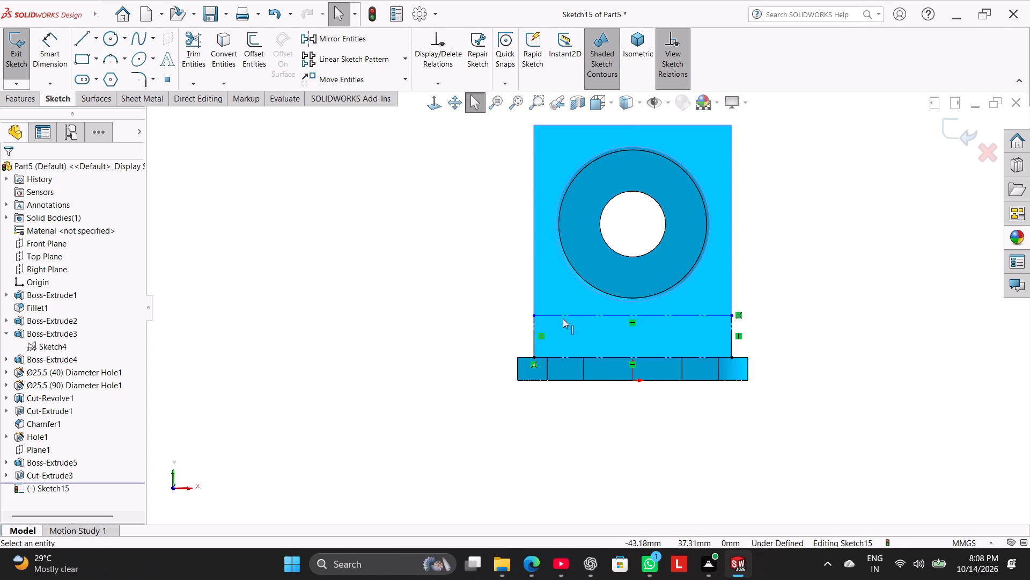
pyautogui.rightClick(563, 318)
pyautogui.click(587, 305)
pyautogui.click(439, 346)
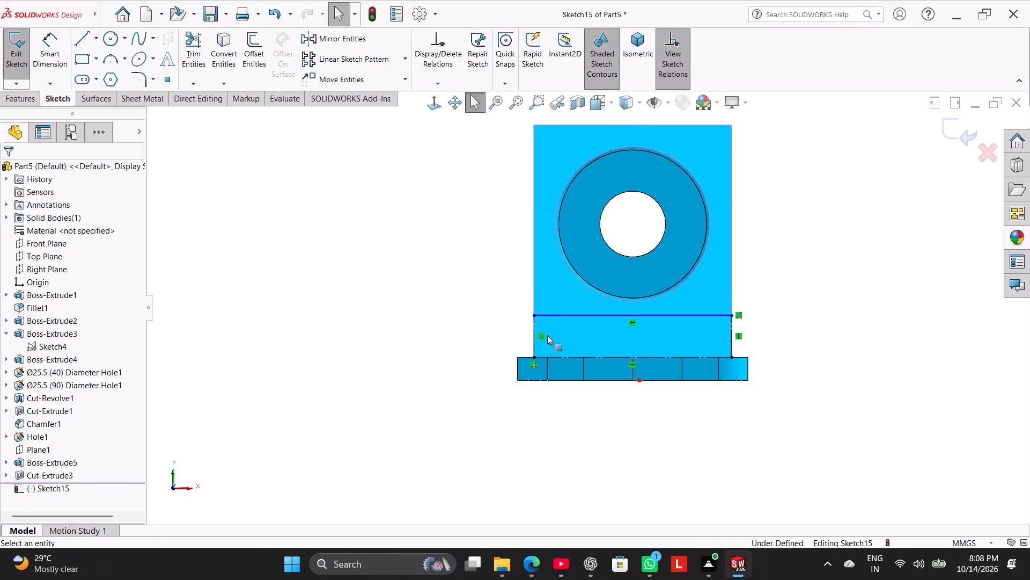
pyautogui.moveTo(838, 430); pyautogui.dragTo(601, 346)
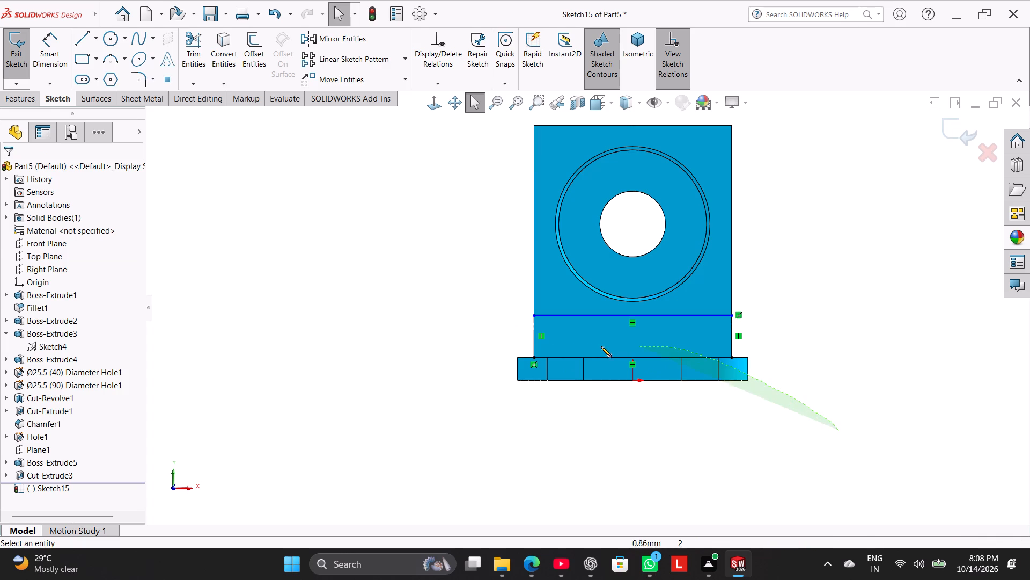
pyautogui.moveTo(601, 346); pyautogui.dragTo(593, 393)
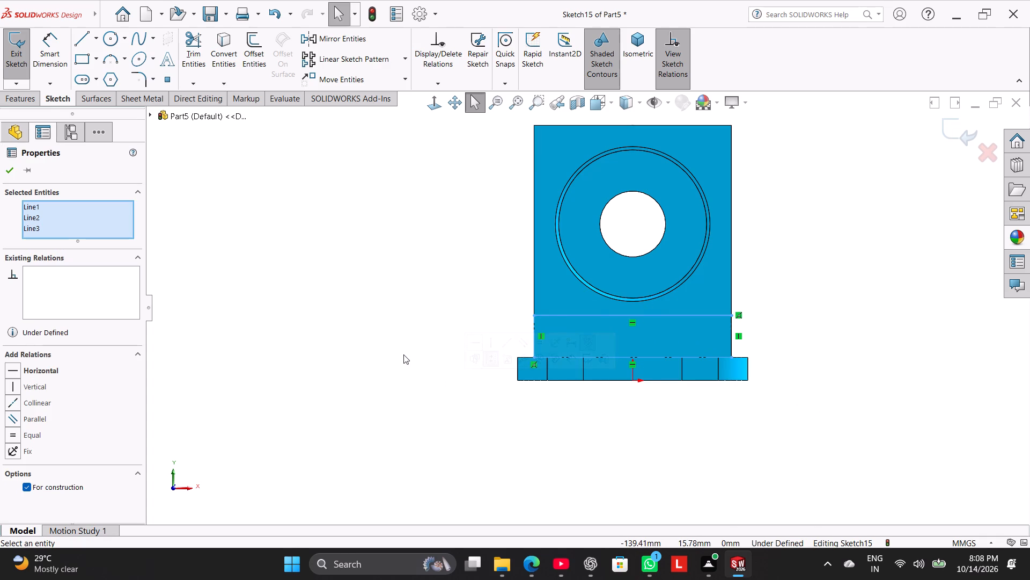
pyautogui.rightClick(403, 354)
pyautogui.click(430, 338)
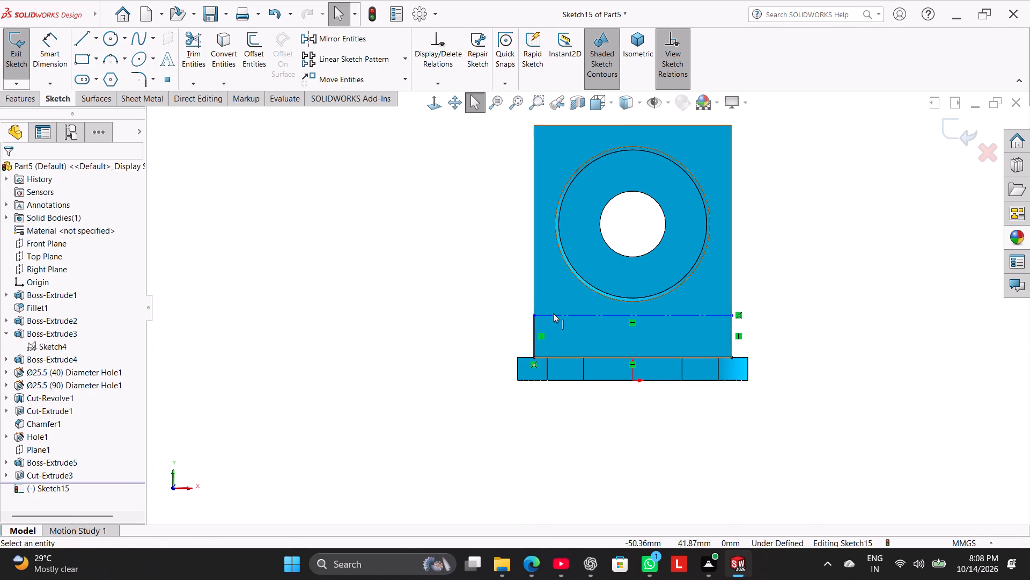
pyautogui.rightClick(555, 315)
pyautogui.click(579, 302)
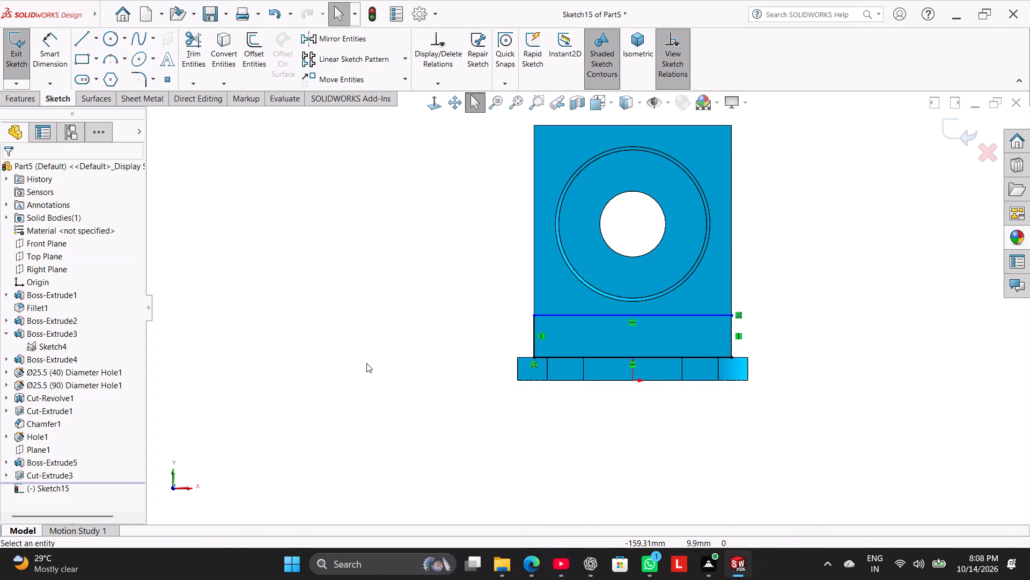
pyautogui.click(366, 363)
# Dimension the distance from the upright's top edge to the rectangle's upper line to 120 mm.
pyautogui.click(46, 44)
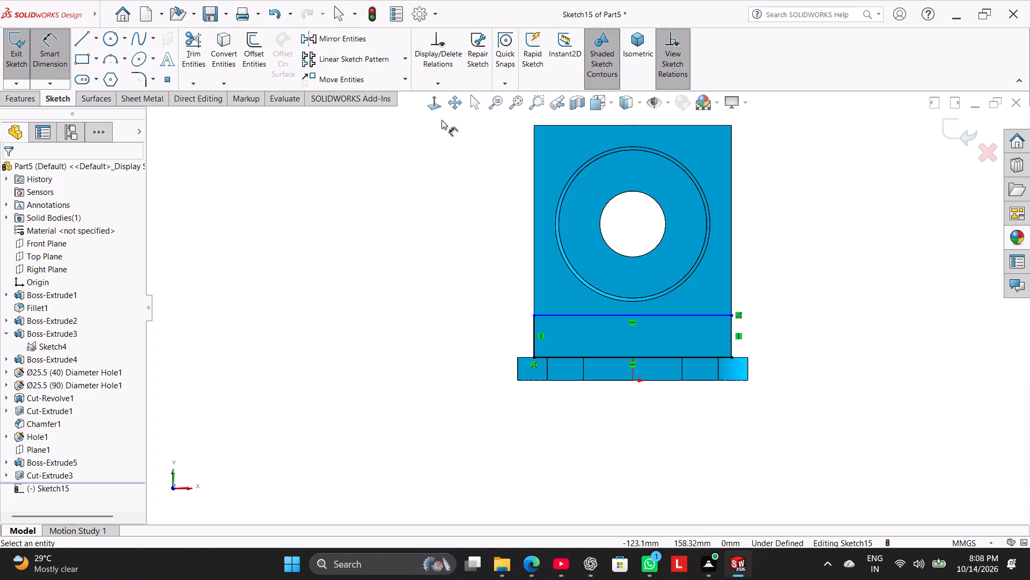
pyautogui.click(550, 126)
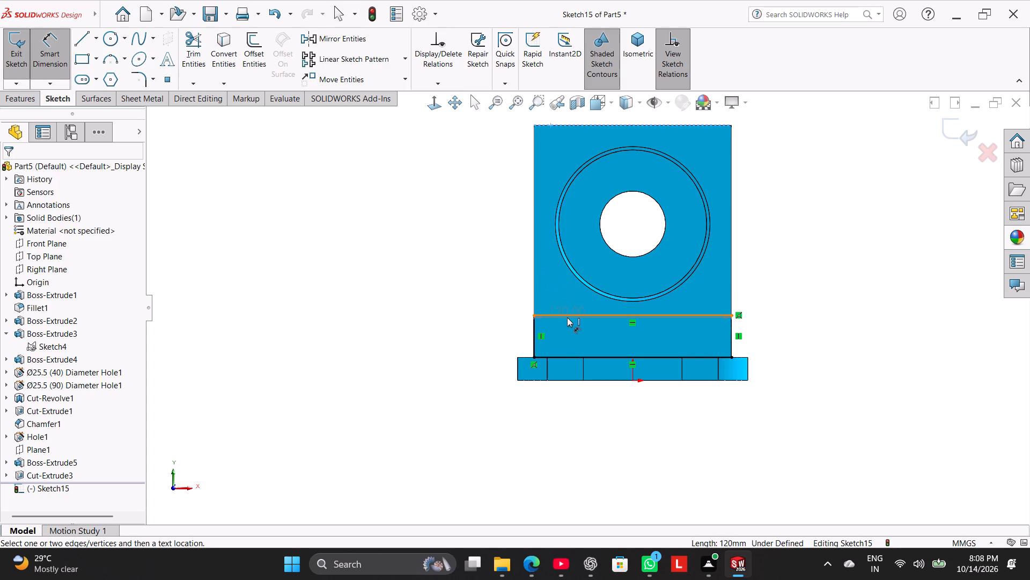
pyautogui.click(567, 317)
pyautogui.click(496, 258)
pyautogui.press('1')
pyautogui.press('2')
pyautogui.press('0')
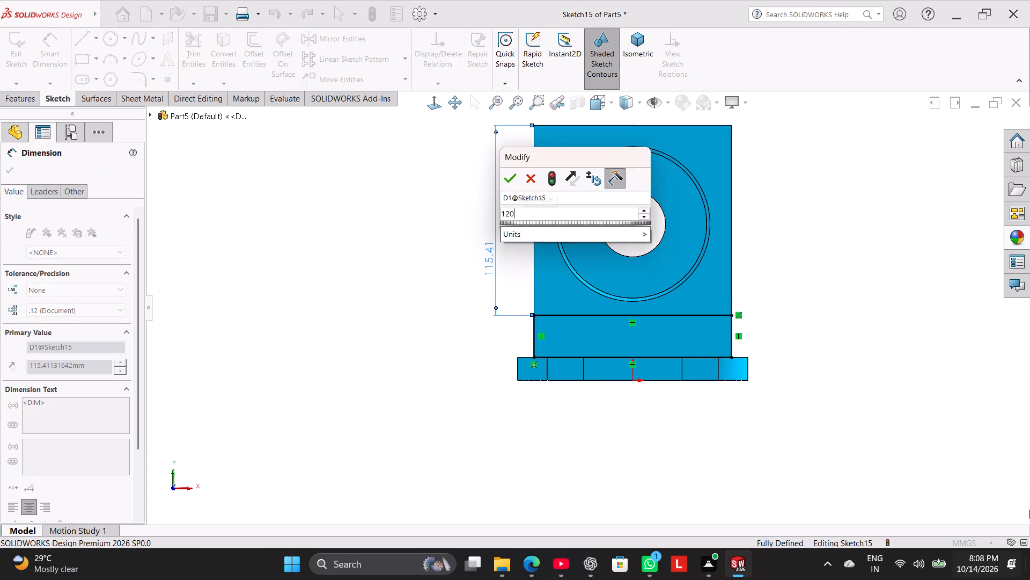
pyautogui.press('Return')
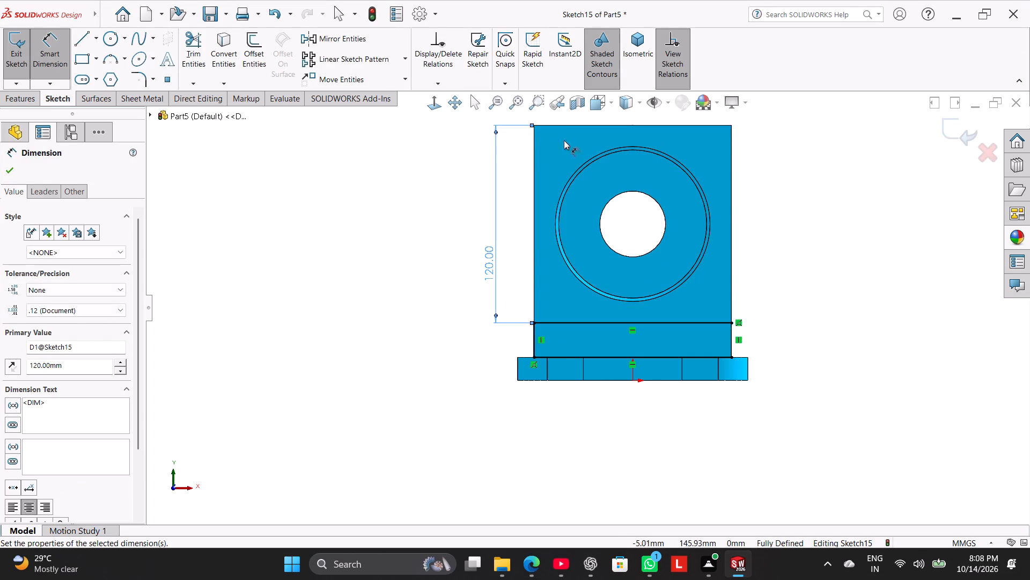
# Cut the rectangle 6 mm deep into the upright's lower front face with a Blind extruded cut.
pyautogui.click(13, 97)
pyautogui.click(192, 41)
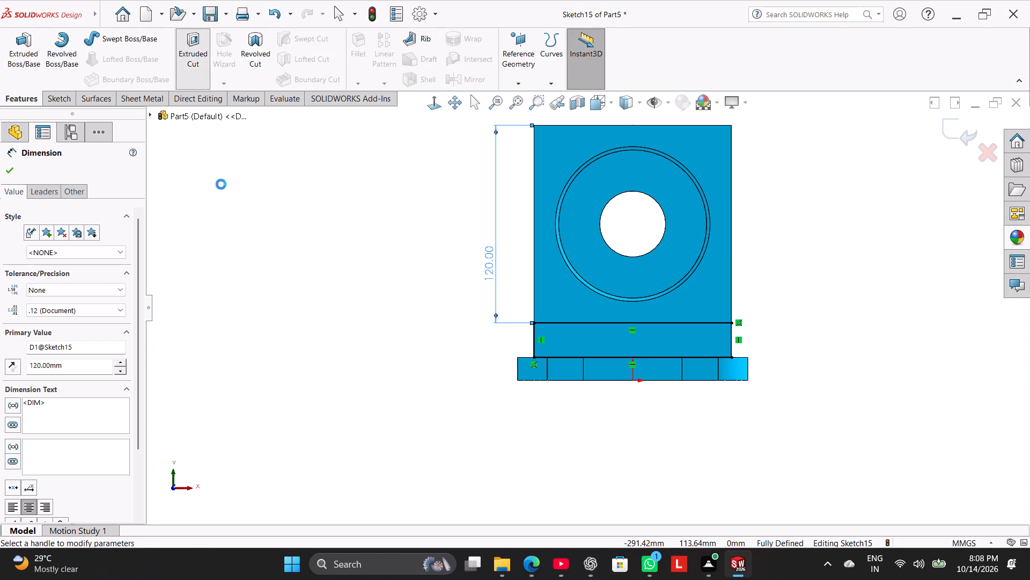
pyautogui.moveTo(323, 221); pyautogui.dragTo(258, 325, button='middle')
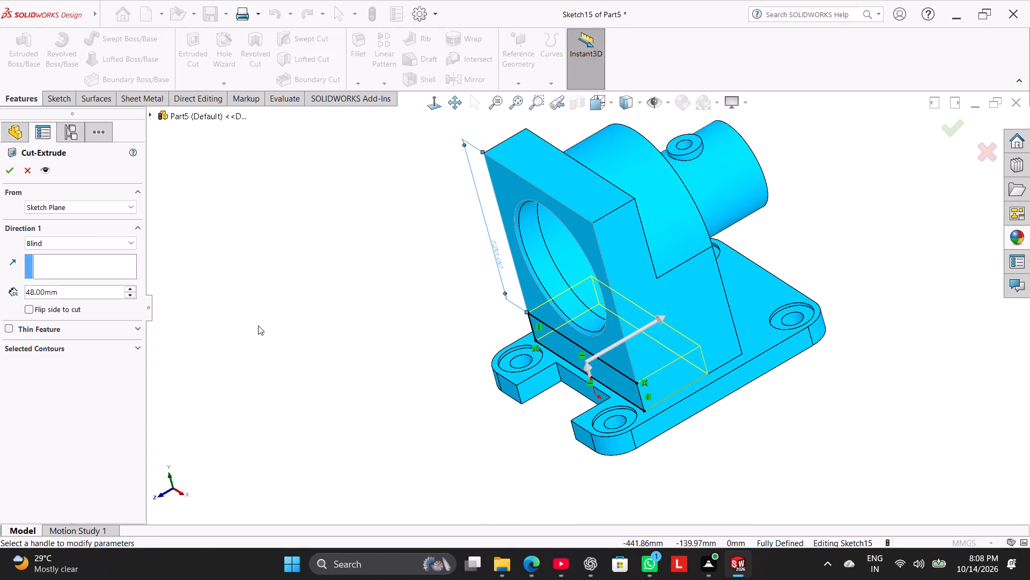
pyautogui.click(57, 243)
pyautogui.click(57, 243)
pyautogui.doubleClick(73, 293)
pyautogui.press('6')
pyautogui.press('Return')
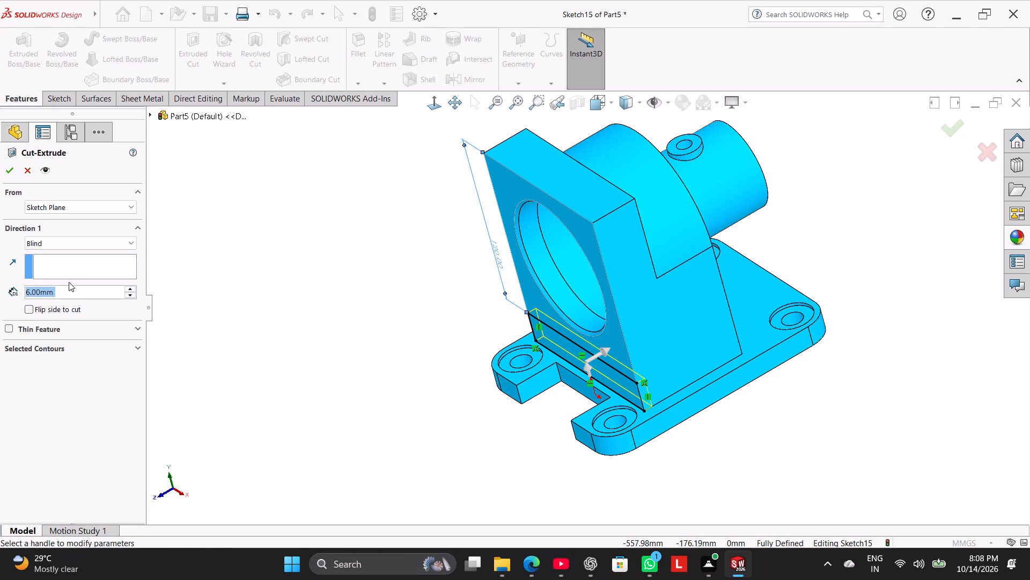
pyautogui.click(6, 170)
pyautogui.click(241, 258)
# On the Right Plane, sketch a line about 59 mm long from the base's rear top corner to the small cylinder's lower edge midpoint.
pyautogui.moveTo(224, 314); pyautogui.dragTo(322, 216, button='right')
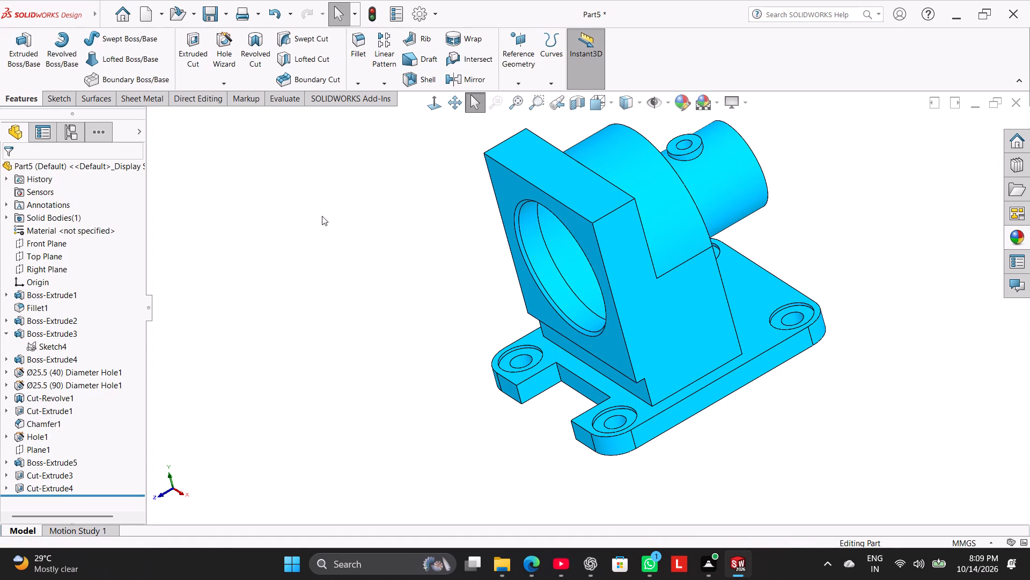
pyautogui.moveTo(322, 216); pyautogui.dragTo(329, 208, button='right')
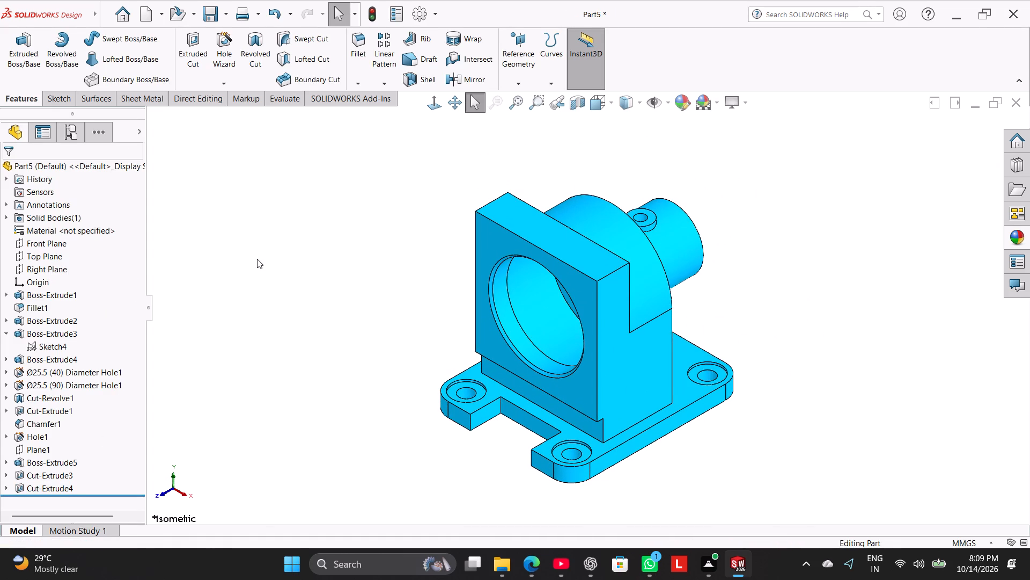
pyautogui.click(49, 272)
pyautogui.click(62, 258)
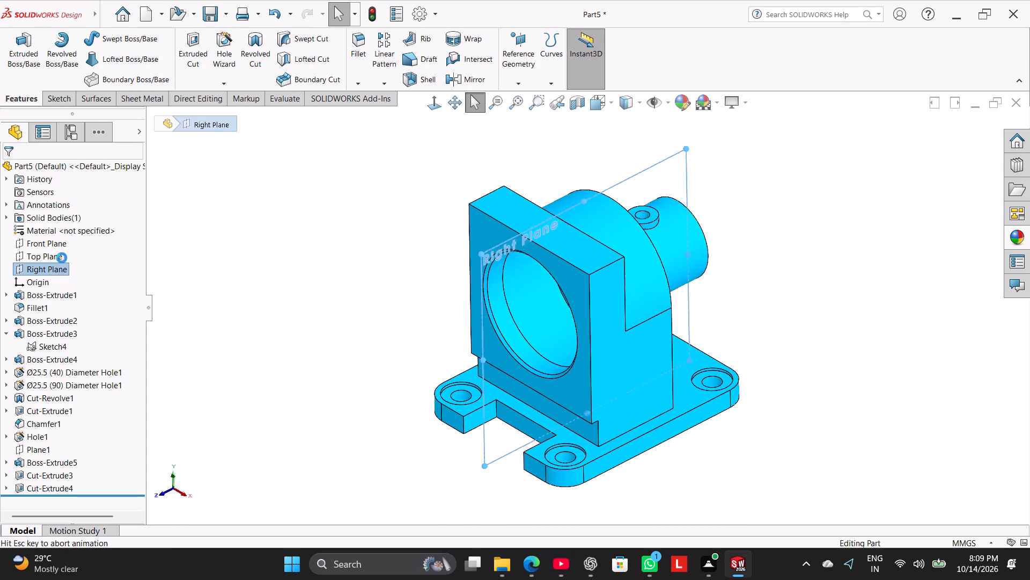
pyautogui.click(197, 260)
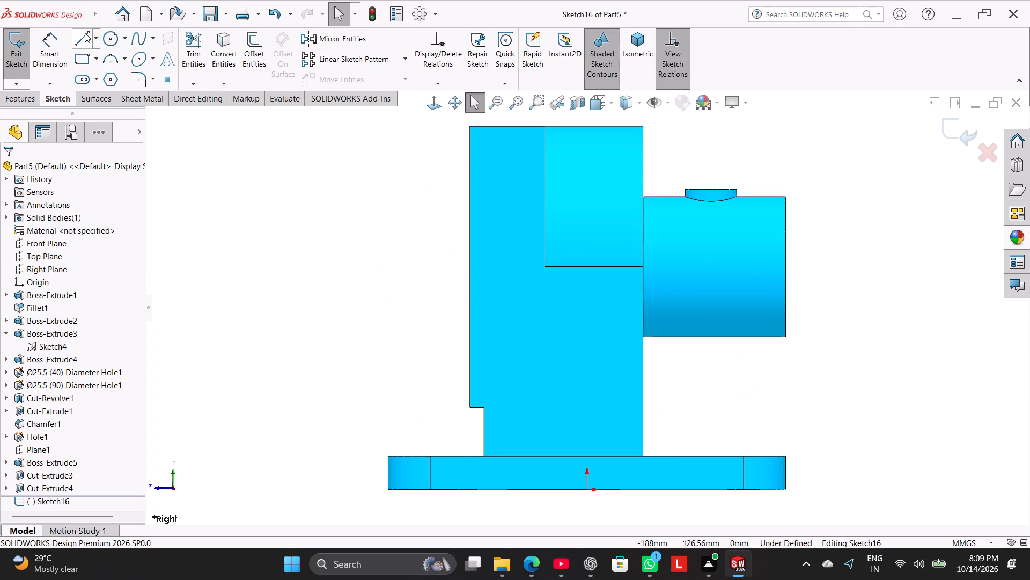
pyautogui.click(85, 33)
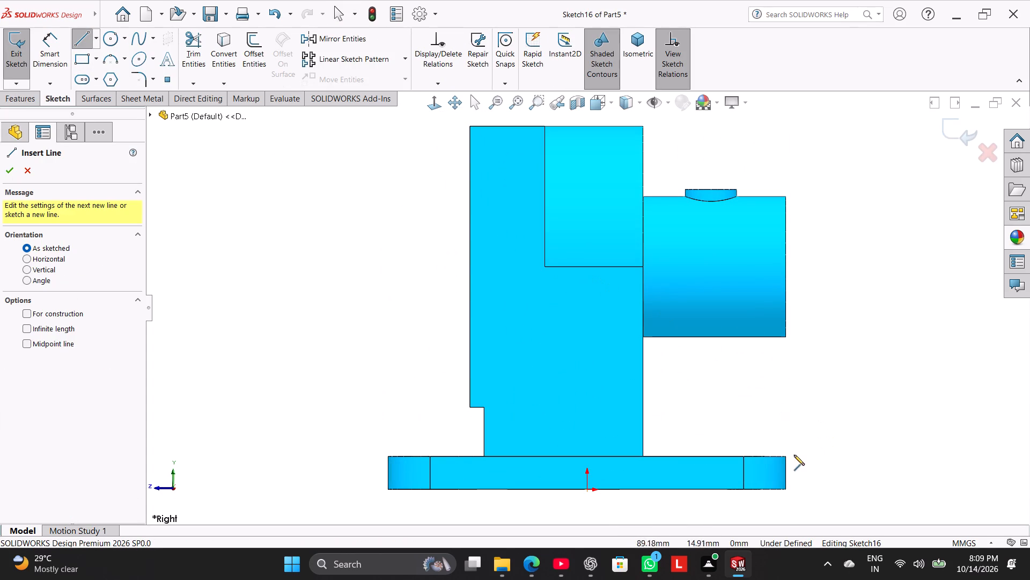
pyautogui.click(785, 454)
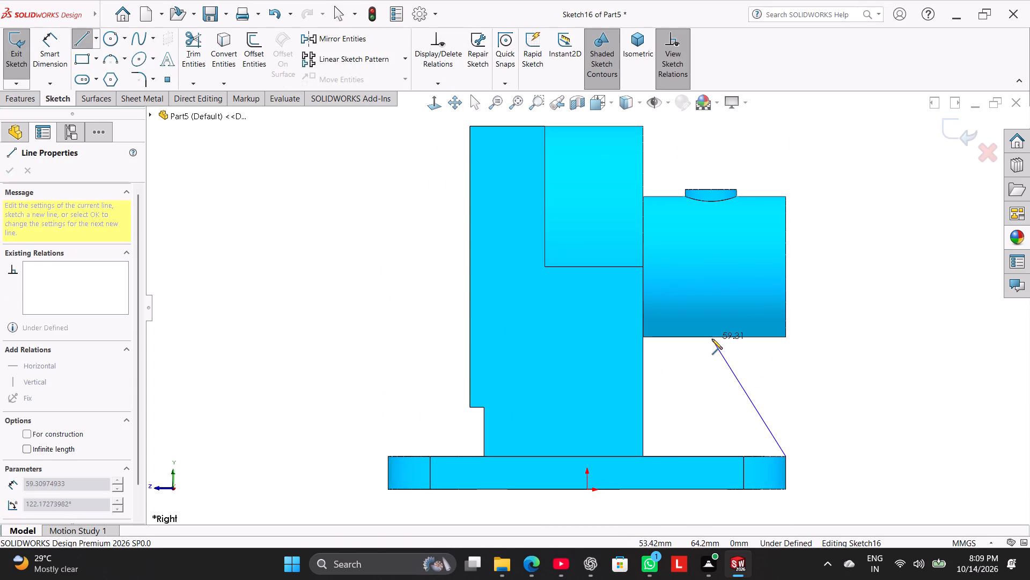
pyautogui.click(712, 338)
pyautogui.rightClick(709, 387)
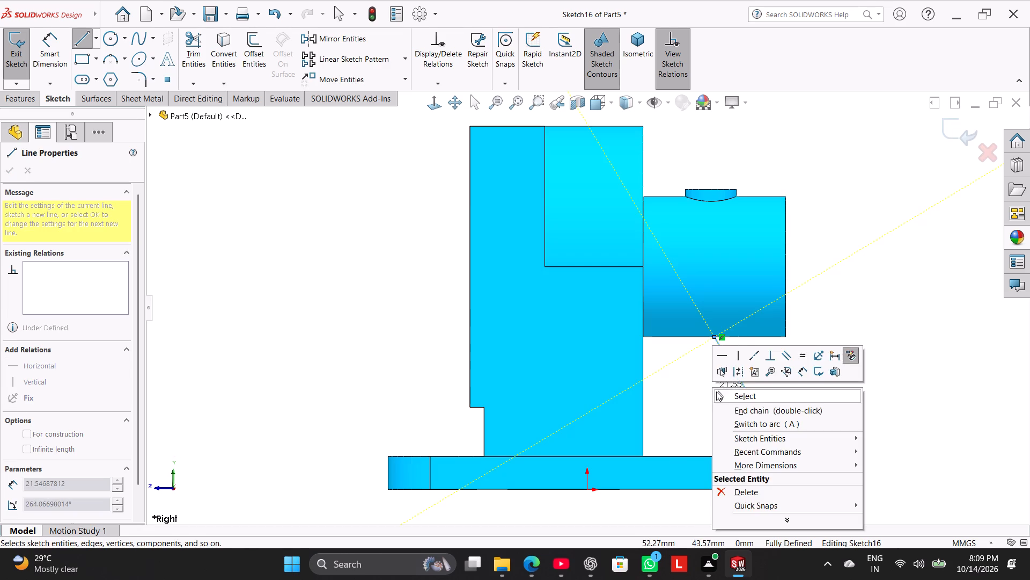
pyautogui.click(726, 393)
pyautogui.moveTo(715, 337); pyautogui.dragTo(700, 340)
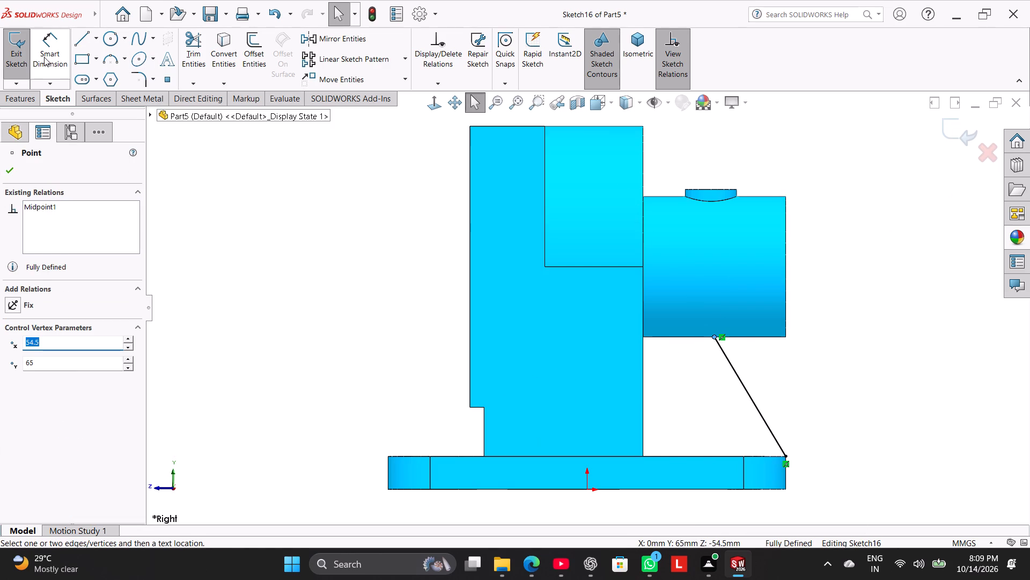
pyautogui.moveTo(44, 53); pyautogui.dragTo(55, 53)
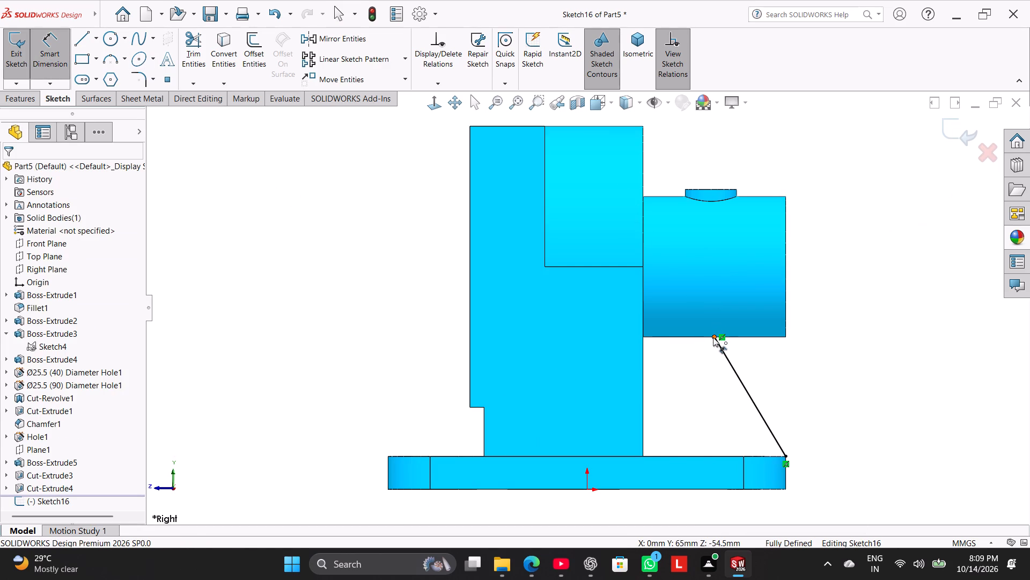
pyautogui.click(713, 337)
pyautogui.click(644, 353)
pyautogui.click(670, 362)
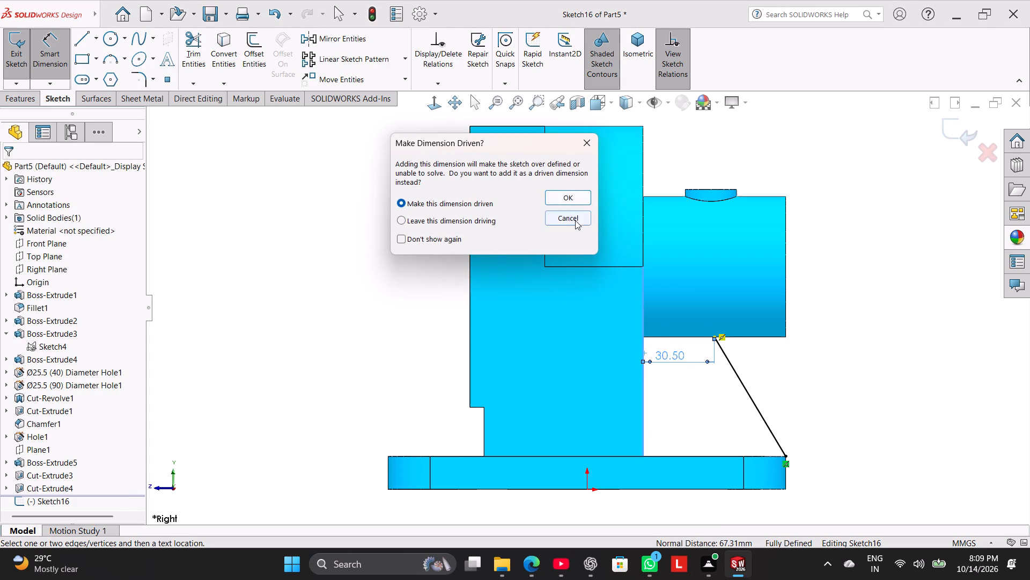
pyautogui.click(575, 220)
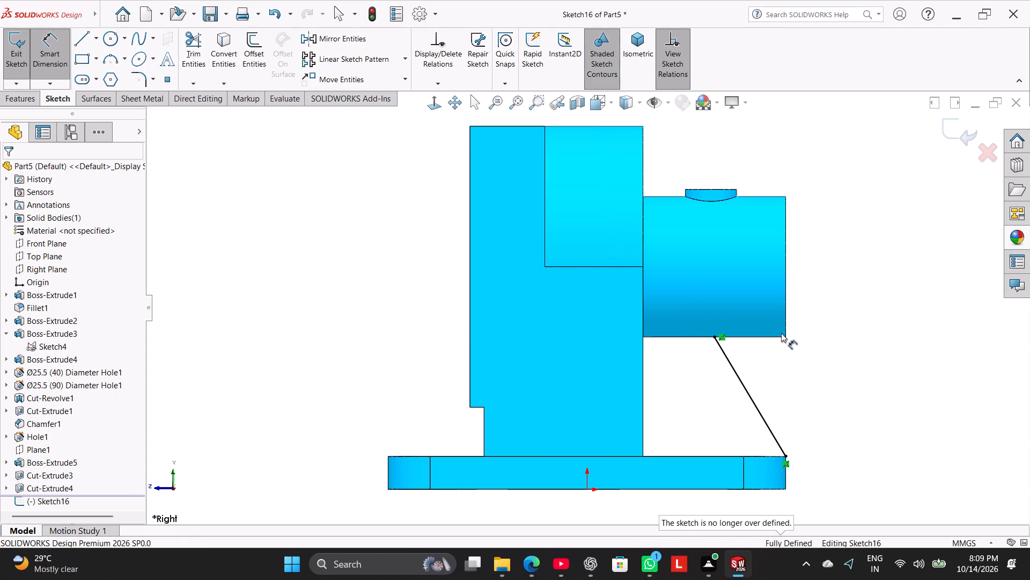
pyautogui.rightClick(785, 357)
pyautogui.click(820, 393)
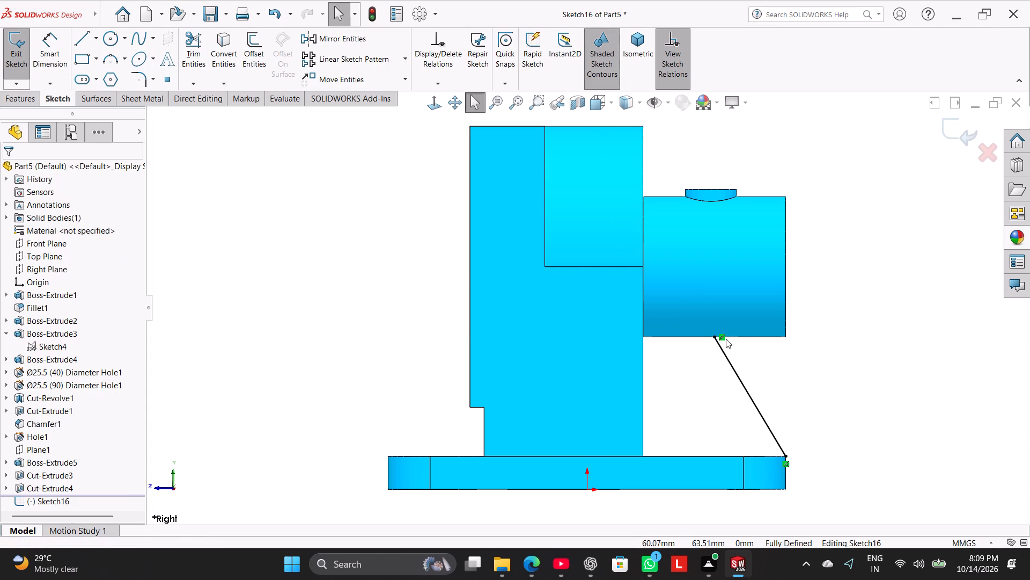
# Delete the line's midpoint relation and move its upper end along the cylinder's lower edge to about 42 mm from the upright.
pyautogui.rightClick(724, 338)
pyautogui.click(776, 472)
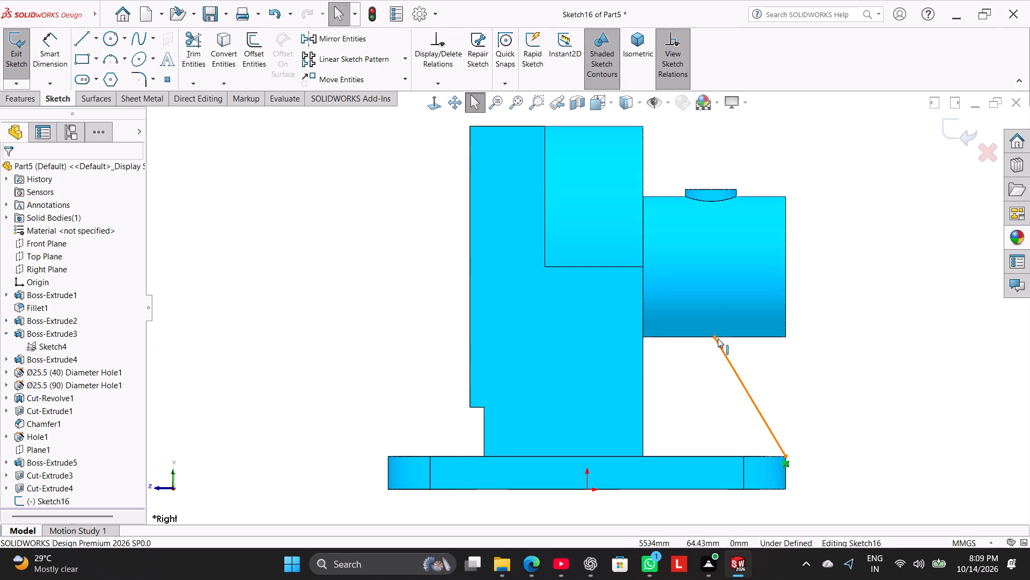
pyautogui.moveTo(714, 336); pyautogui.dragTo(741, 338)
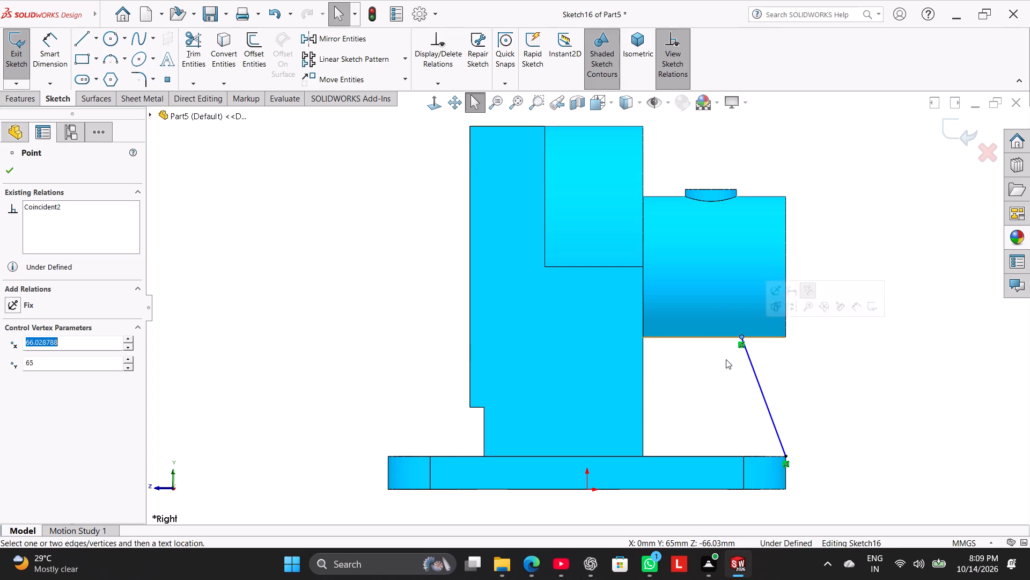
# Dimension the horizontal distance from the upright's rear edge to the sloped line's upper end to 35 mm.
pyautogui.click(58, 39)
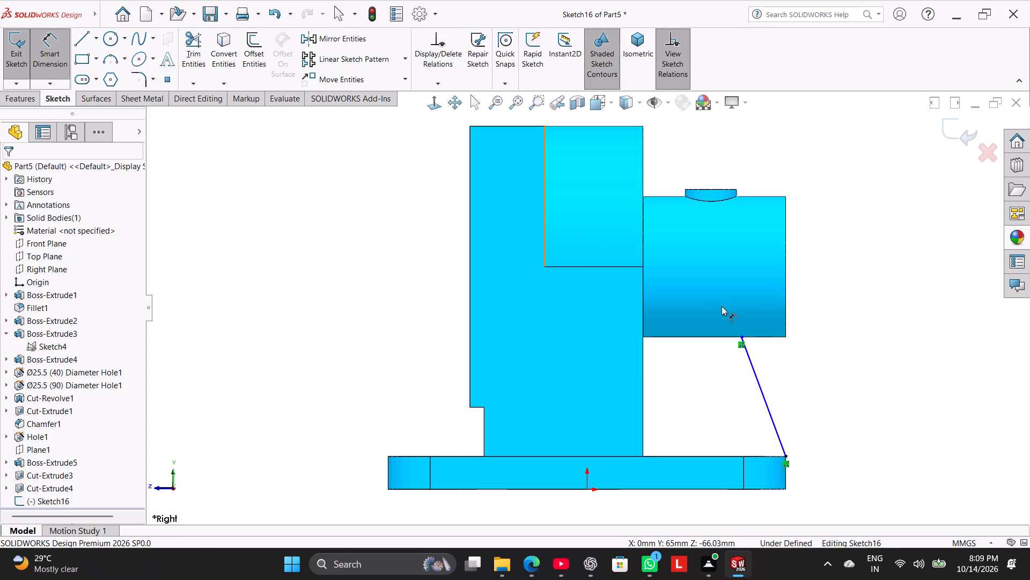
pyautogui.click(742, 336)
pyautogui.click(643, 359)
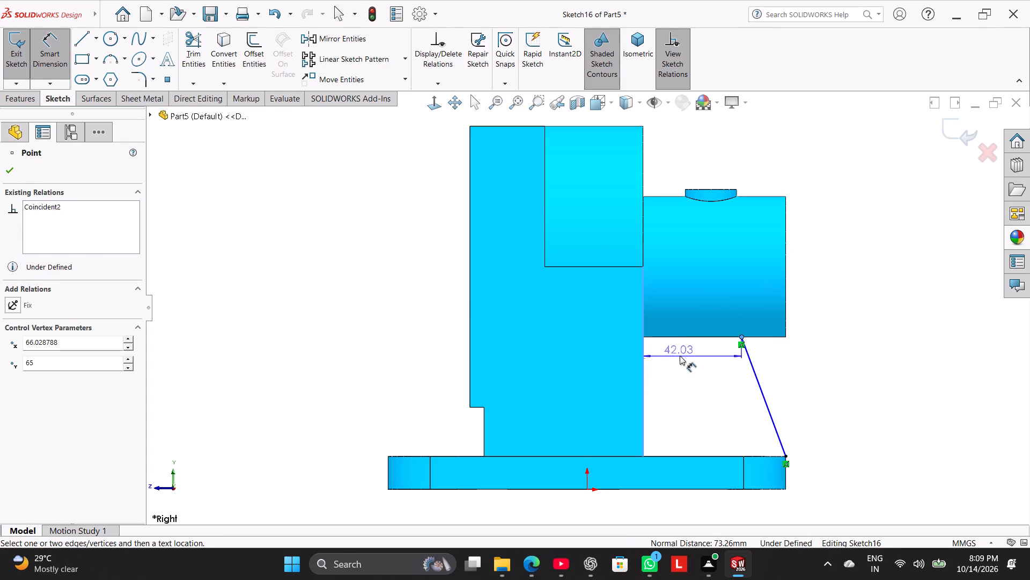
pyautogui.click(681, 354)
pyautogui.press('3')
pyautogui.press('5')
pyautogui.press('Return')
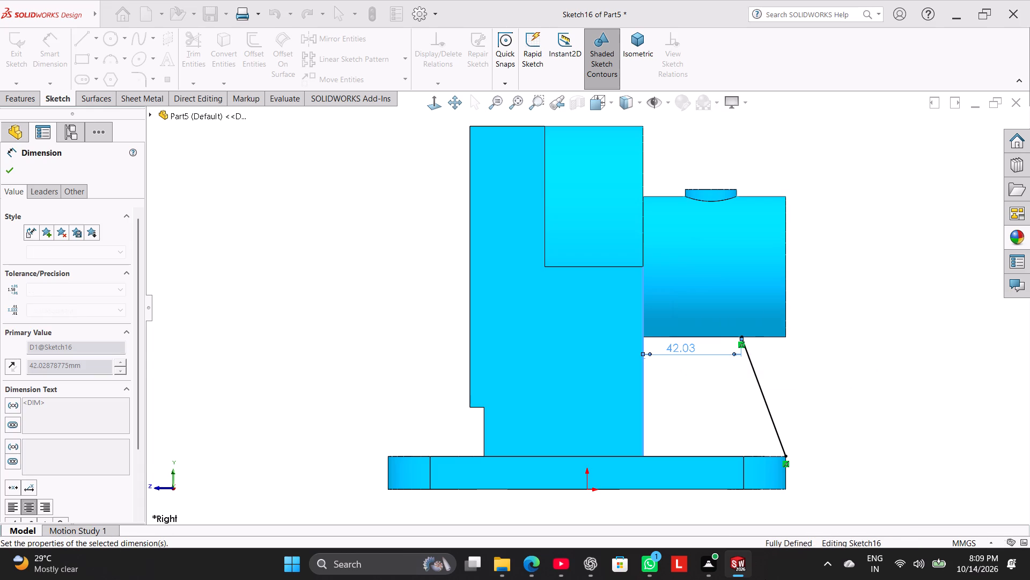
pyautogui.rightClick(861, 265)
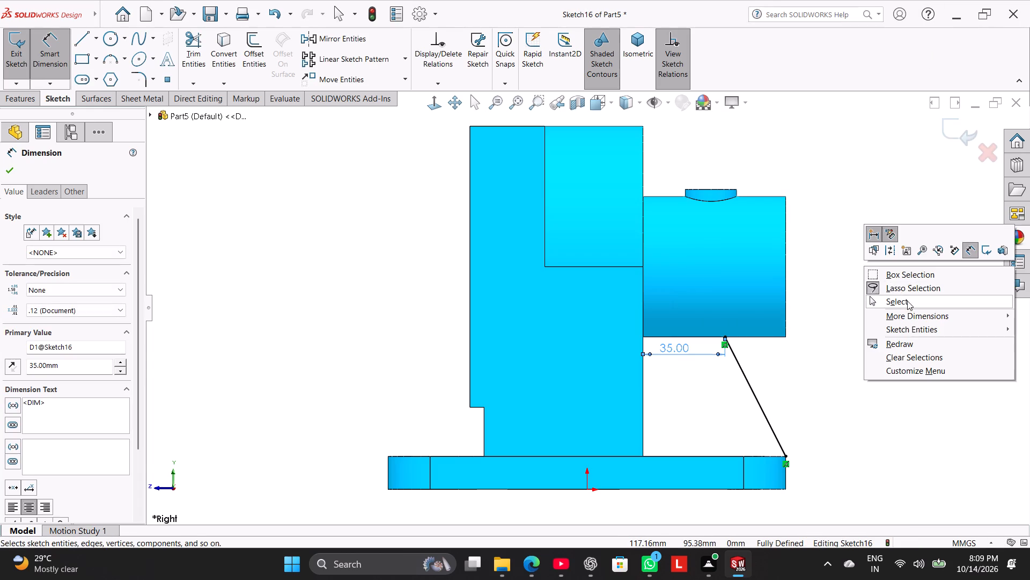
pyautogui.click(909, 302)
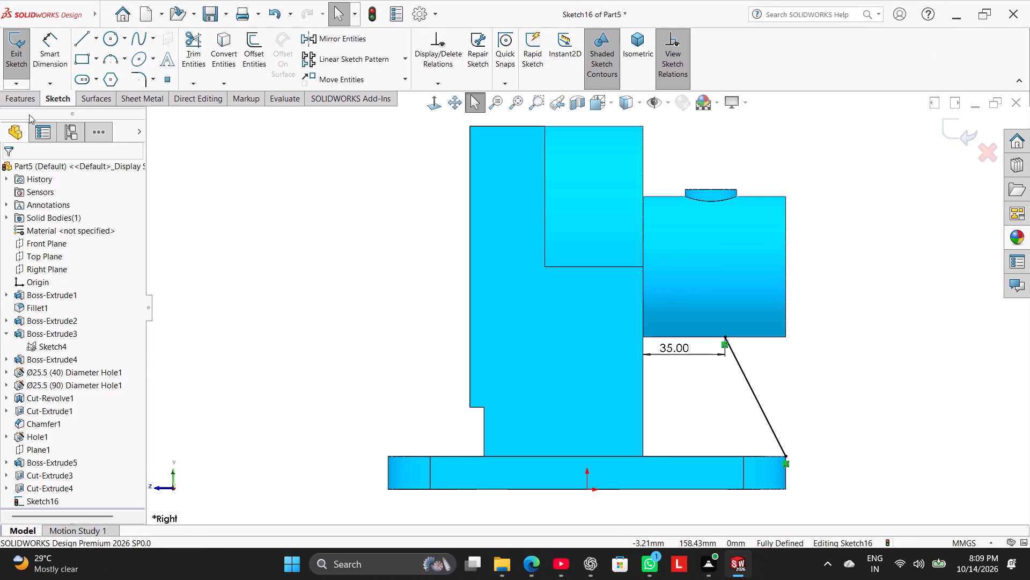
# Create a 10 mm thick rib from the sloped line, with thickness on both sides, parallel to the sketch, and flipped material side.
pyautogui.click(20, 103)
pyautogui.click(413, 39)
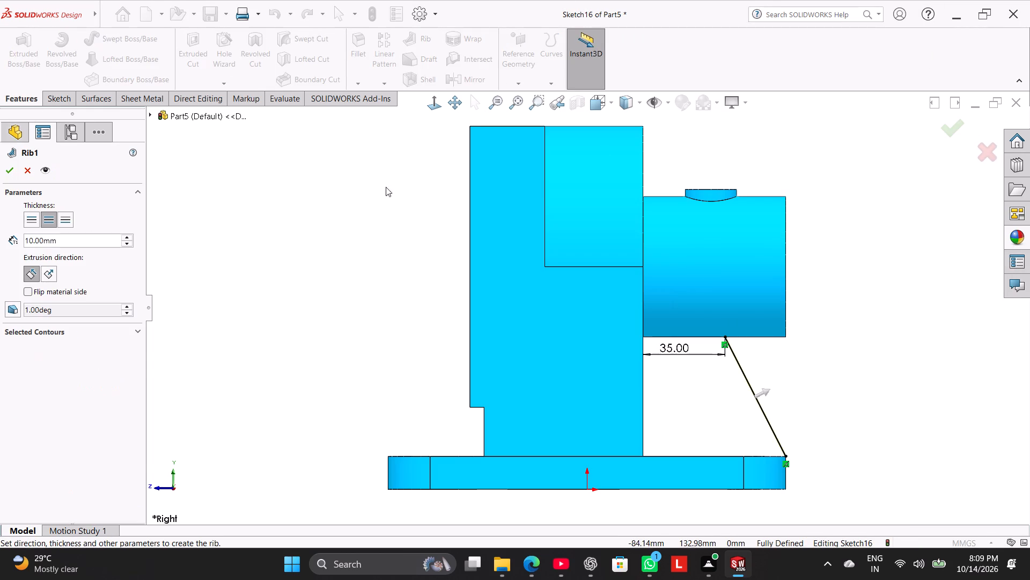
pyautogui.moveTo(376, 205); pyautogui.dragTo(339, 269, button='middle')
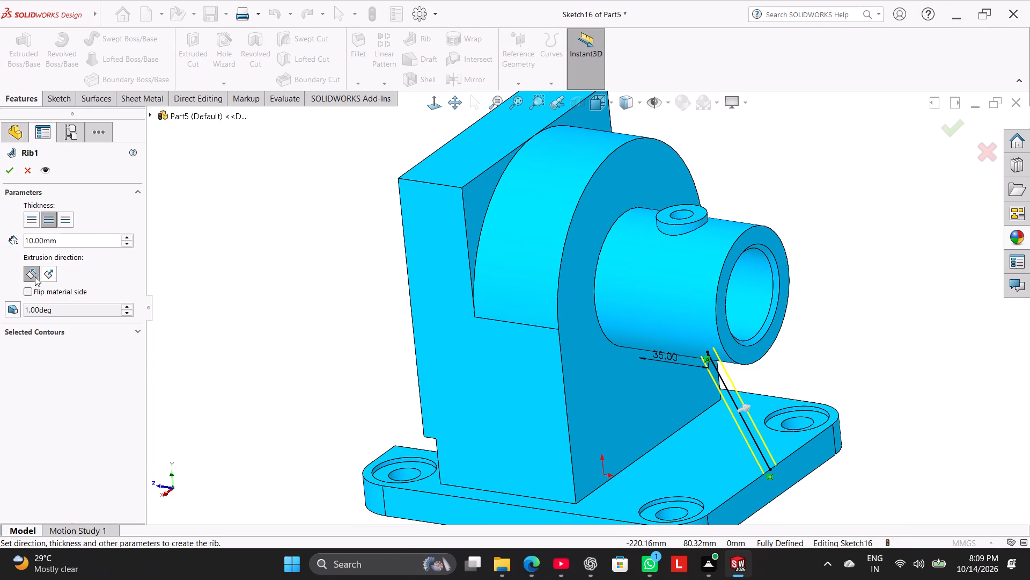
pyautogui.click(36, 289)
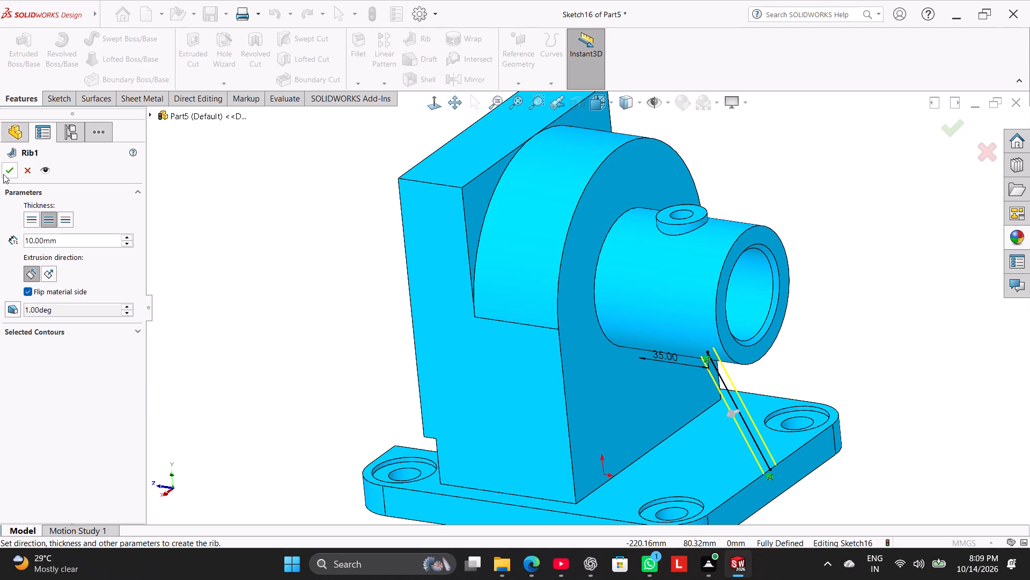
pyautogui.click(8, 172)
pyautogui.click(186, 264)
pyautogui.moveTo(285, 309); pyautogui.dragTo(424, 259, button='right')
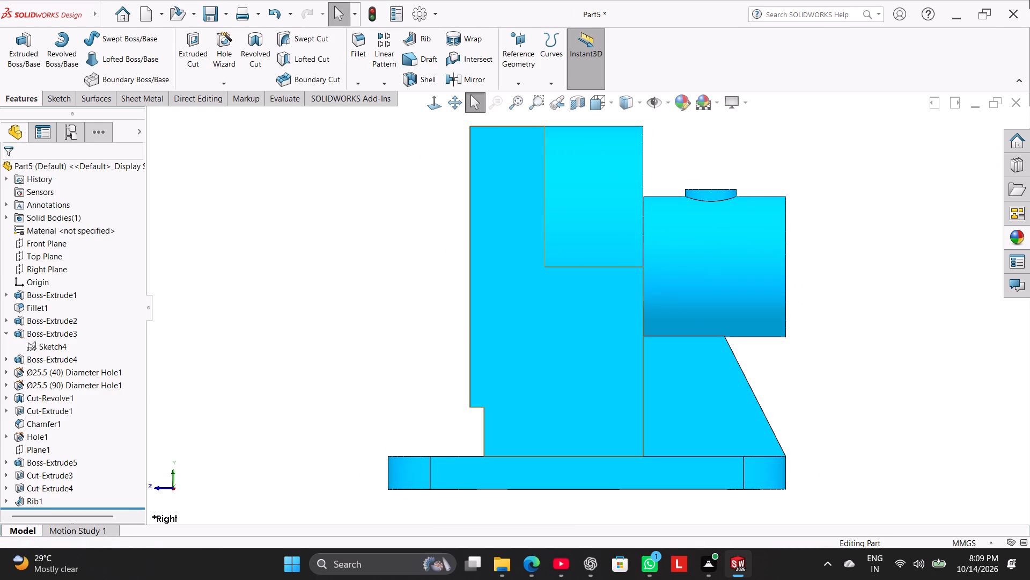
# Reopen the rib's definition to review its thickness and direction settings.
pyautogui.rightClick(37, 502)
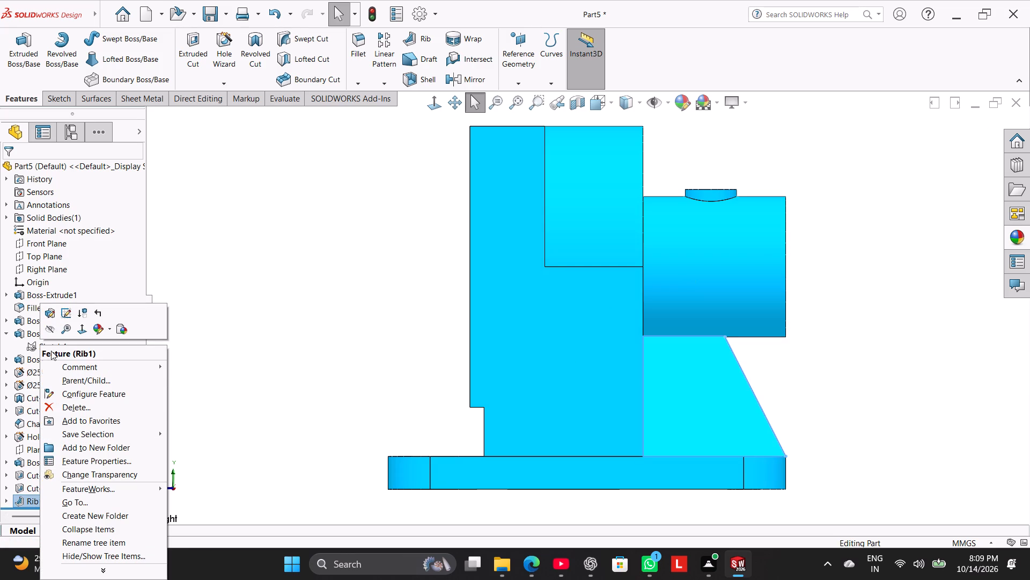
pyautogui.click(51, 316)
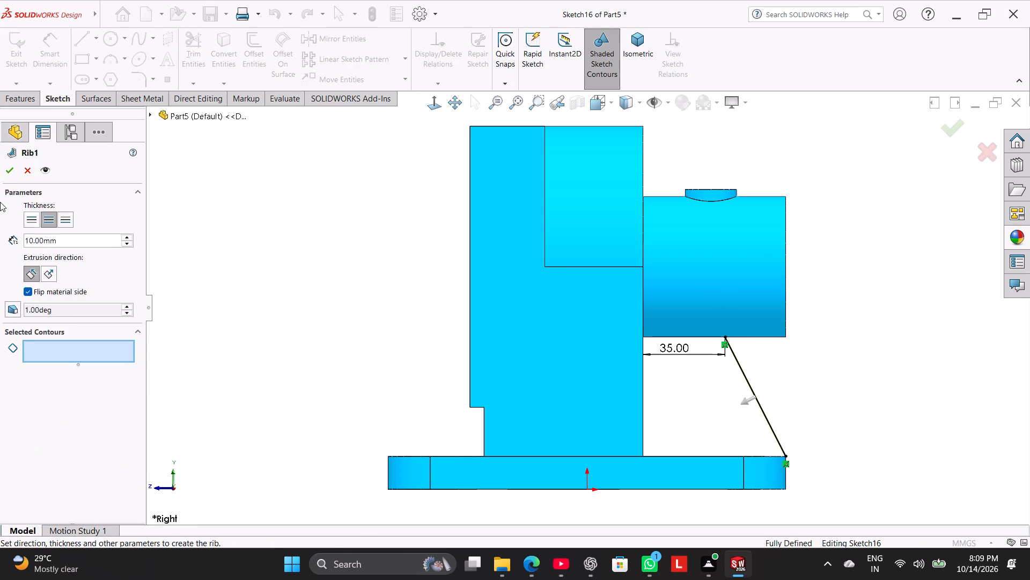
pyautogui.click(11, 167)
pyautogui.click(311, 273)
# Examine the bracket with its rib from the top, isometric, rear and underside views.
pyautogui.moveTo(321, 315); pyautogui.dragTo(500, 223, button='right')
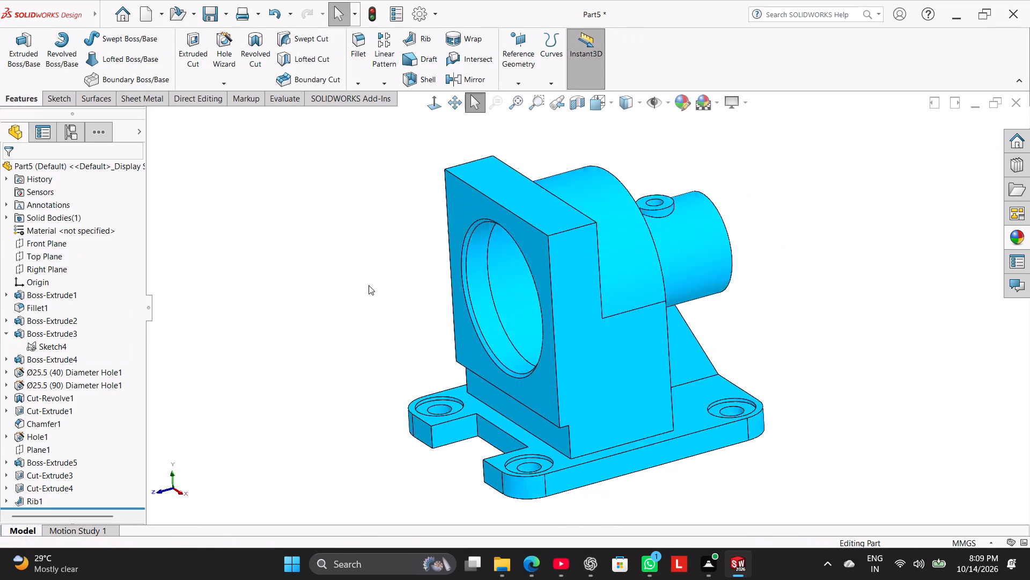
pyautogui.moveTo(358, 300); pyautogui.dragTo(227, 336, button='middle')
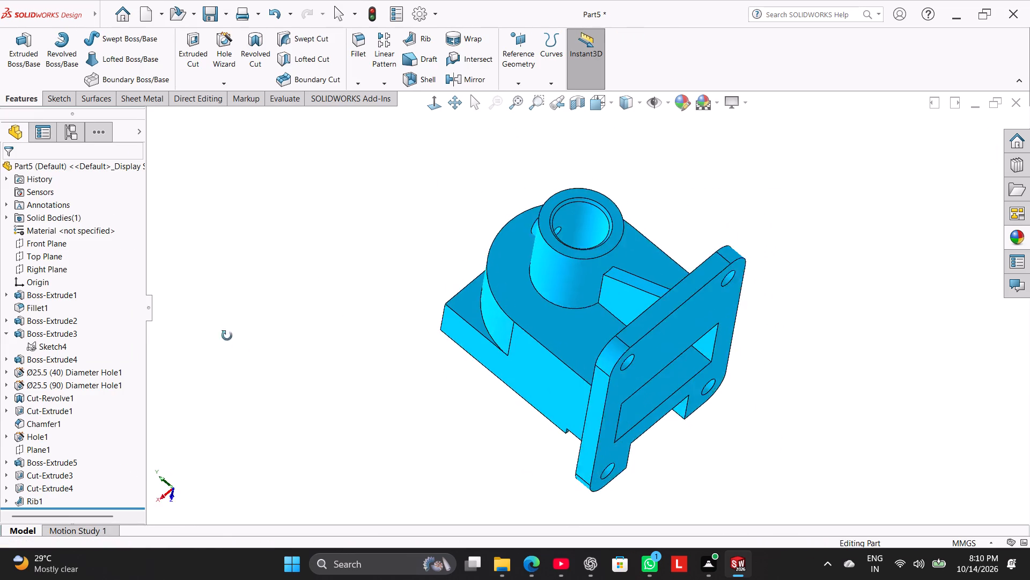
pyautogui.moveTo(227, 336); pyautogui.dragTo(389, 369, button='middle')
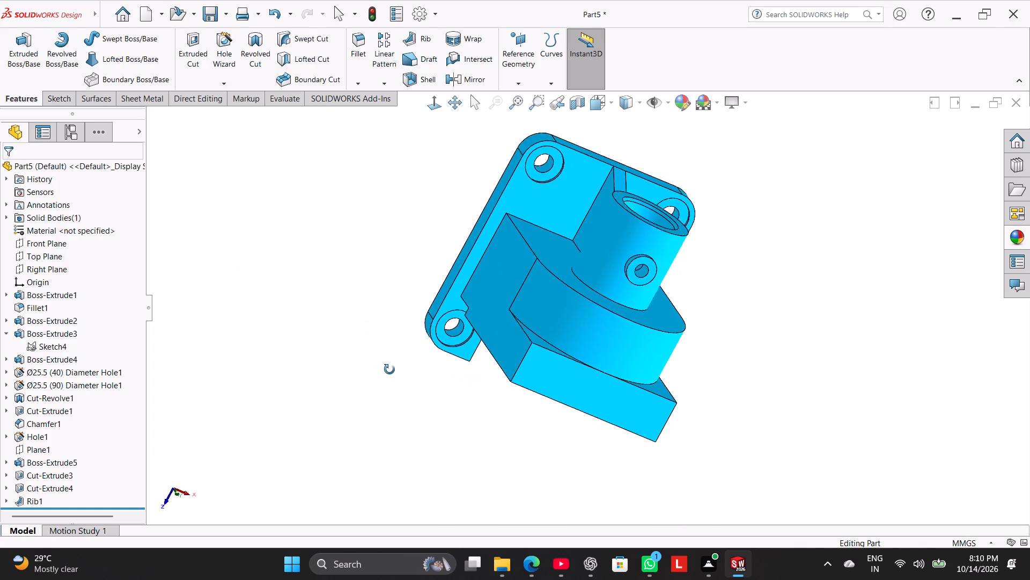
pyautogui.moveTo(389, 369); pyautogui.dragTo(411, 292, button='middle')
pyautogui.moveTo(347, 396); pyautogui.dragTo(394, 297, button='right')
pyautogui.moveTo(296, 389); pyautogui.dragTo(366, 243, button='right')
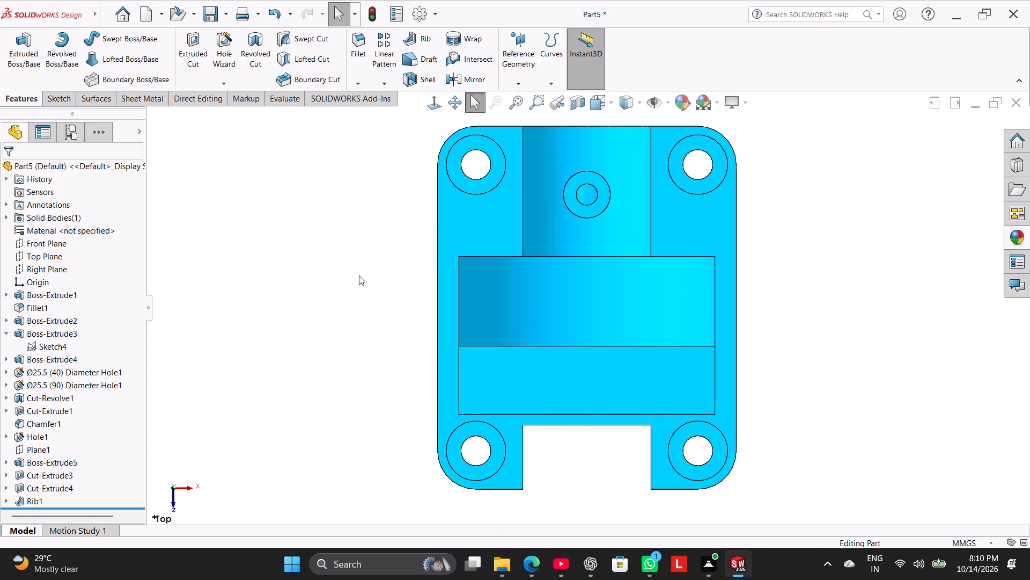
pyautogui.moveTo(341, 332); pyautogui.dragTo(443, 245, button='right')
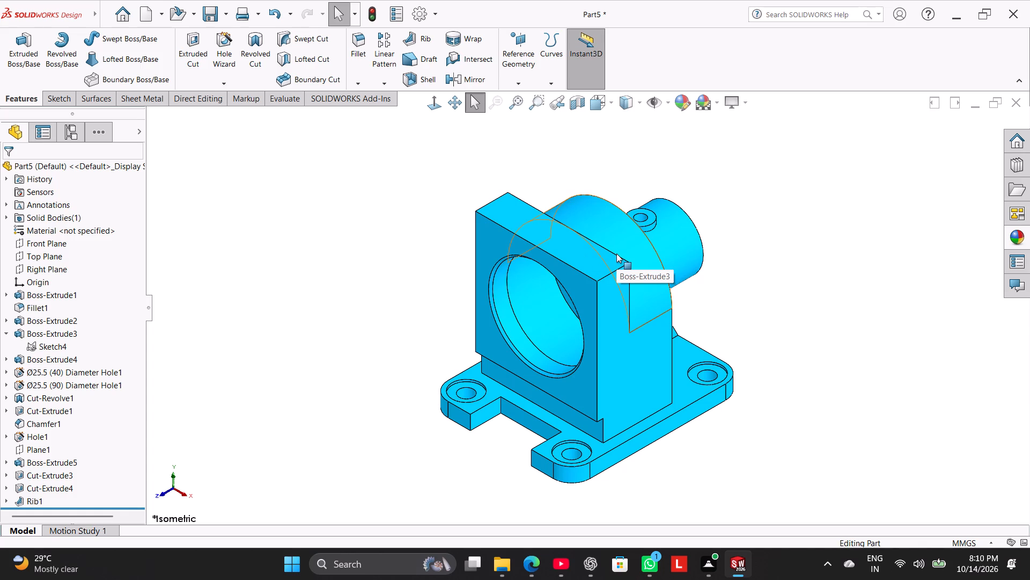
pyautogui.moveTo(366, 370); pyautogui.dragTo(342, 283, button='middle')
pyautogui.scroll(1, 363, 367)
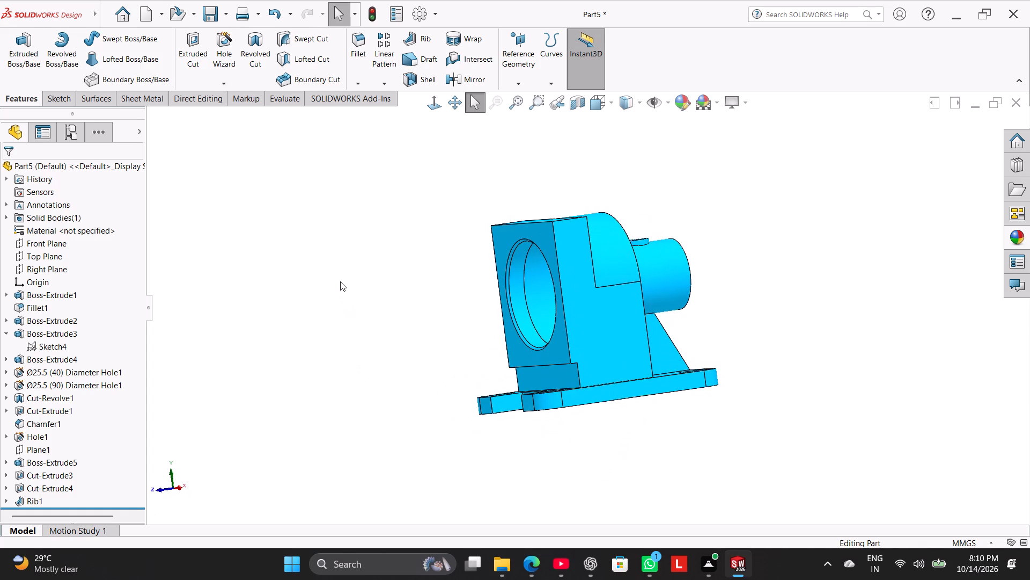
pyautogui.moveTo(315, 379); pyautogui.dragTo(313, 337, button='middle')
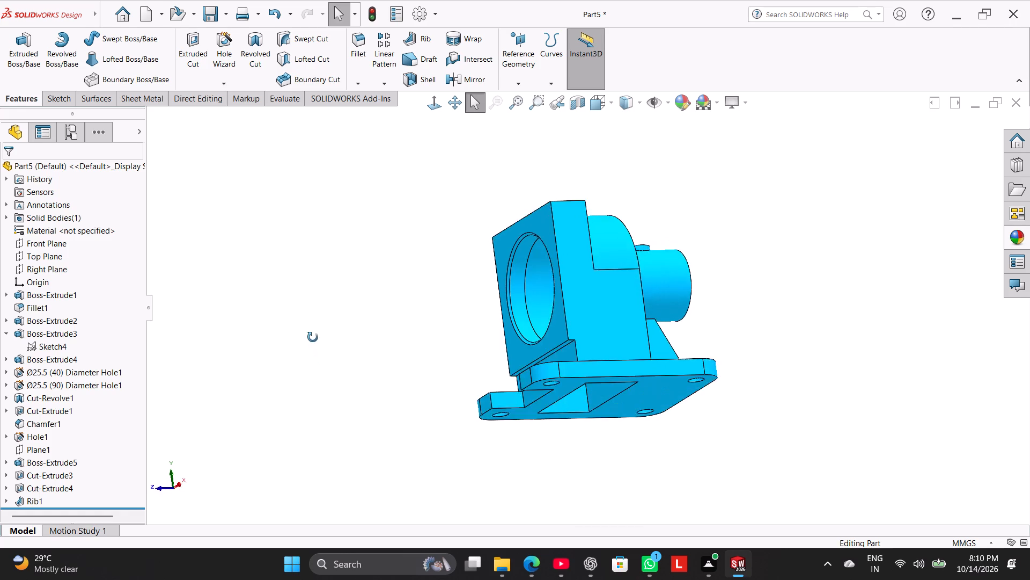
pyautogui.moveTo(313, 337); pyautogui.dragTo(304, 421, button='middle')
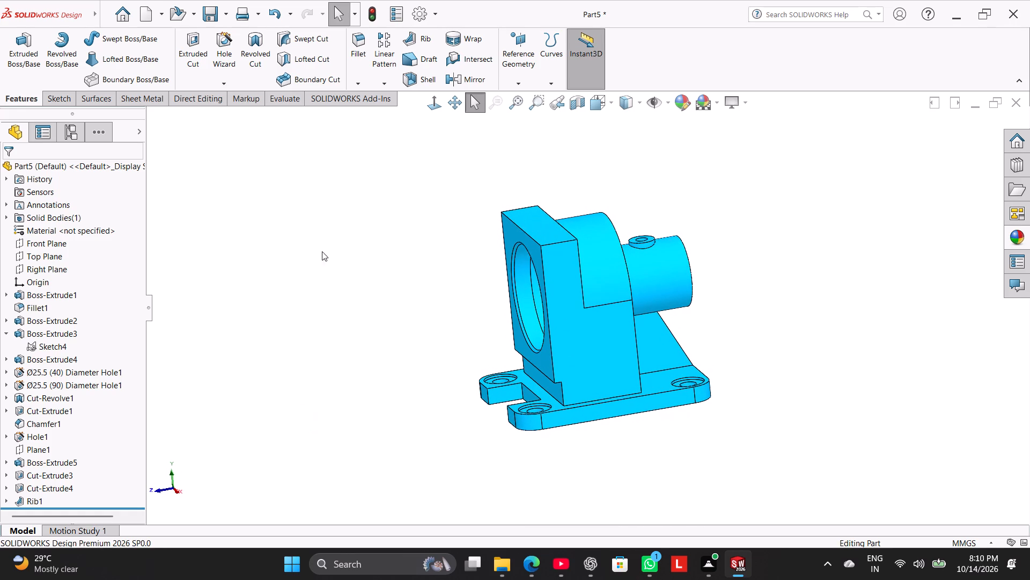
# Start a 6 mm symmetric fillet on the upright front plate's upper and lower corner edges on the +X side.
pyautogui.click(356, 60)
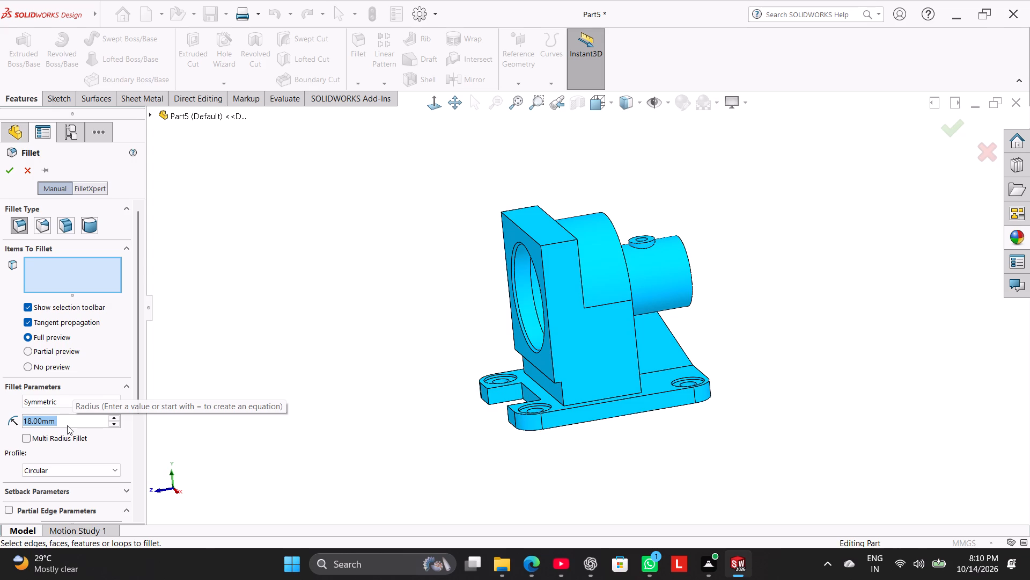
pyautogui.press('6')
pyautogui.press('Return')
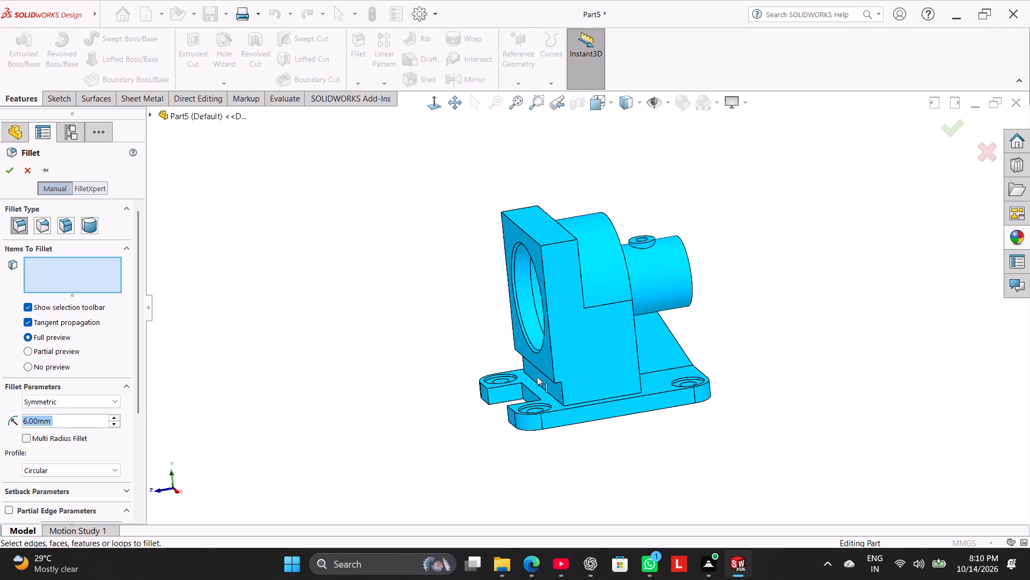
pyautogui.click(562, 241)
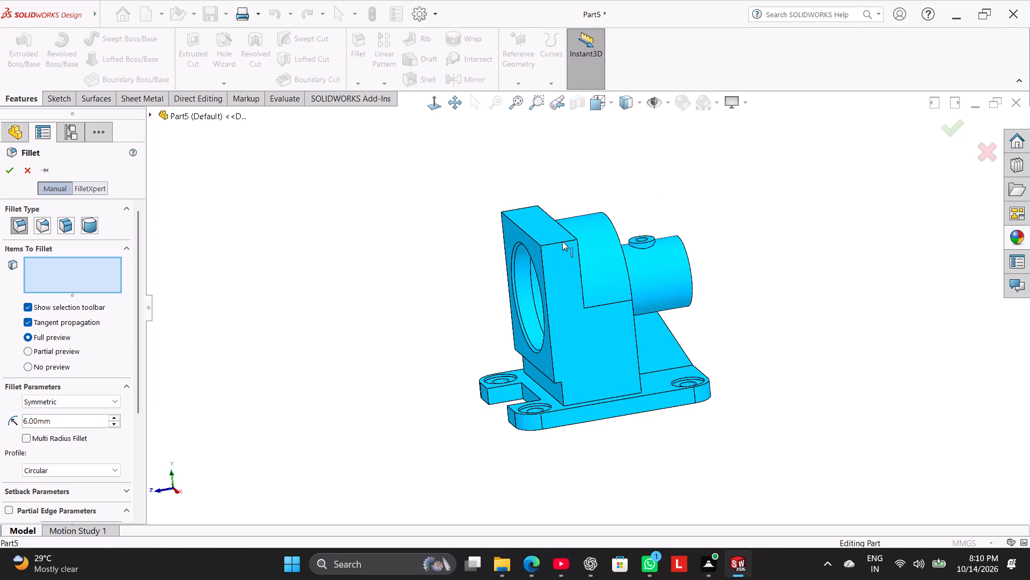
pyautogui.scroll(-6, 532, 400)
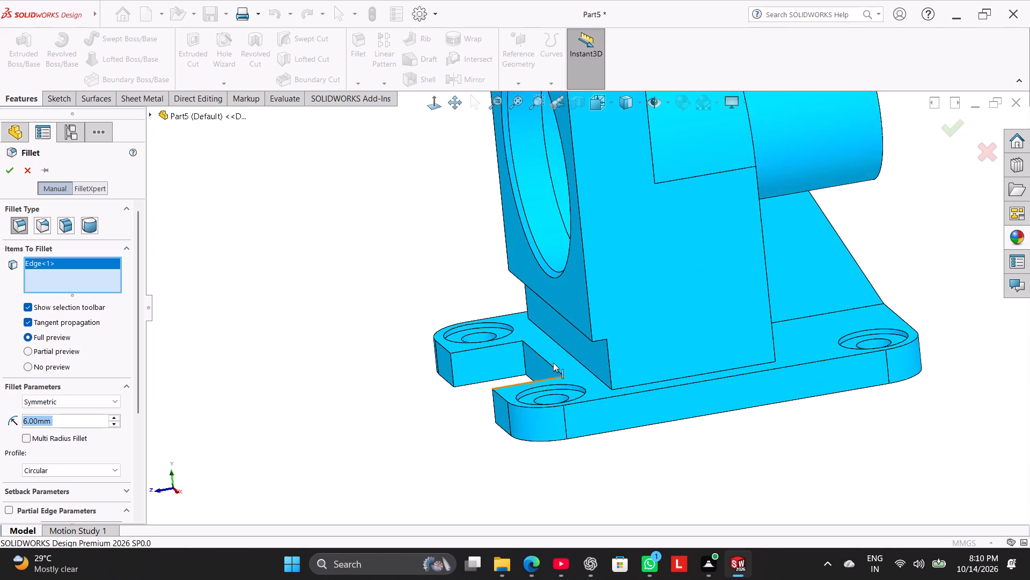
pyautogui.scroll(-2, 553, 363)
pyautogui.click(666, 287)
pyautogui.scroll(4, 534, 270)
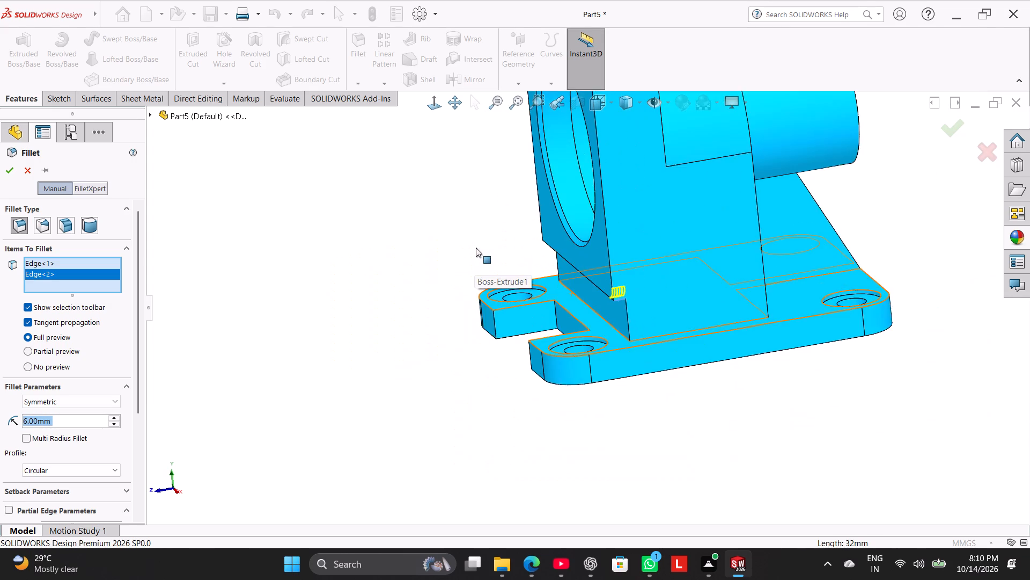
# Add the front plate's upper and lower corner edges on the opposite side to the 6 mm fillet.
pyautogui.scroll(2, 476, 248)
pyautogui.moveTo(489, 244); pyautogui.dragTo(501, 246, button='middle')
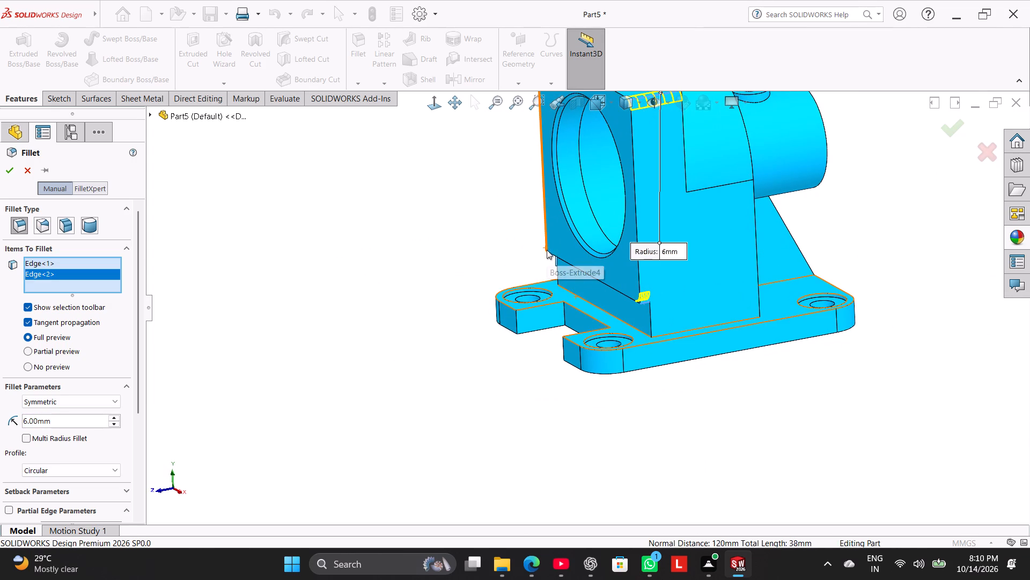
pyautogui.scroll(2, 532, 254)
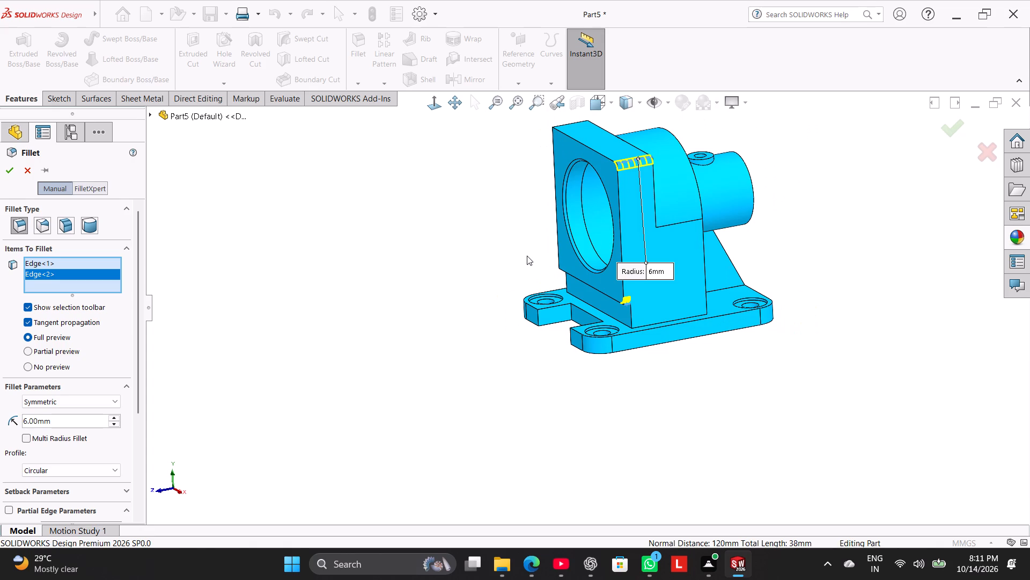
pyautogui.moveTo(518, 254); pyautogui.dragTo(609, 351, button='middle')
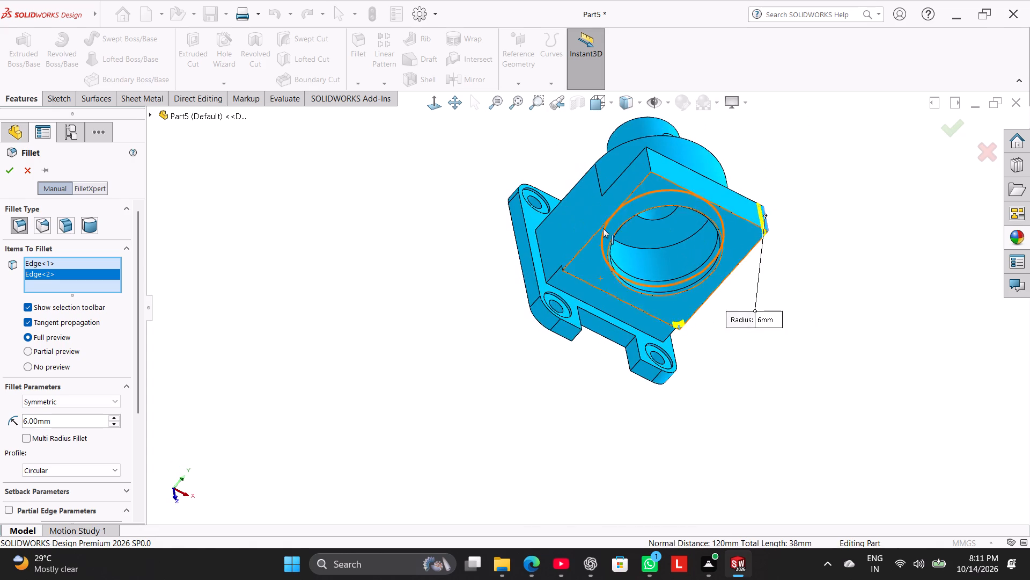
pyautogui.scroll(-2, 608, 201)
pyautogui.click(663, 149)
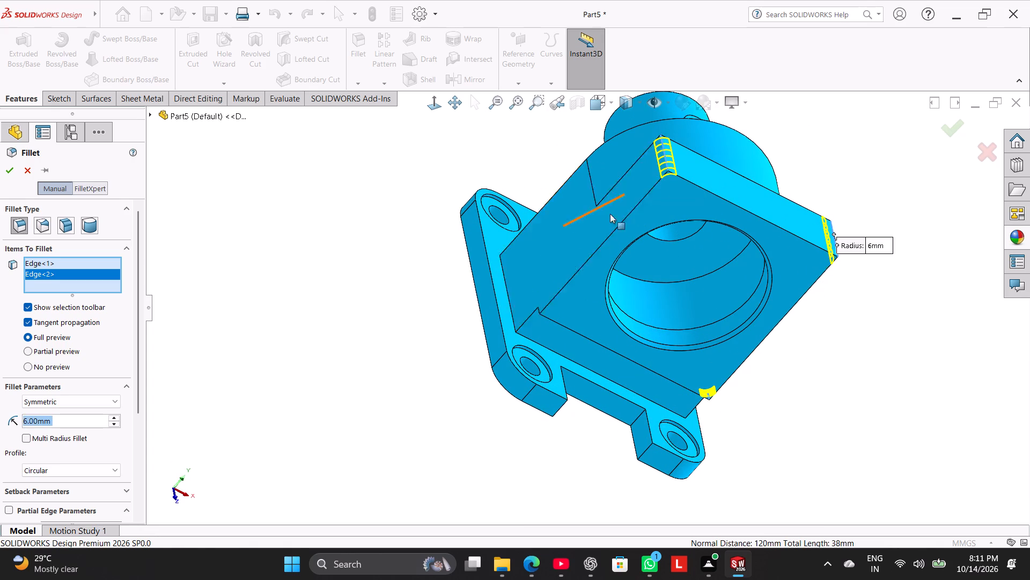
pyautogui.moveTo(555, 292); pyautogui.dragTo(568, 225, button='middle')
pyautogui.scroll(-7, 536, 334)
pyautogui.moveTo(514, 264); pyautogui.dragTo(554, 286, button='middle')
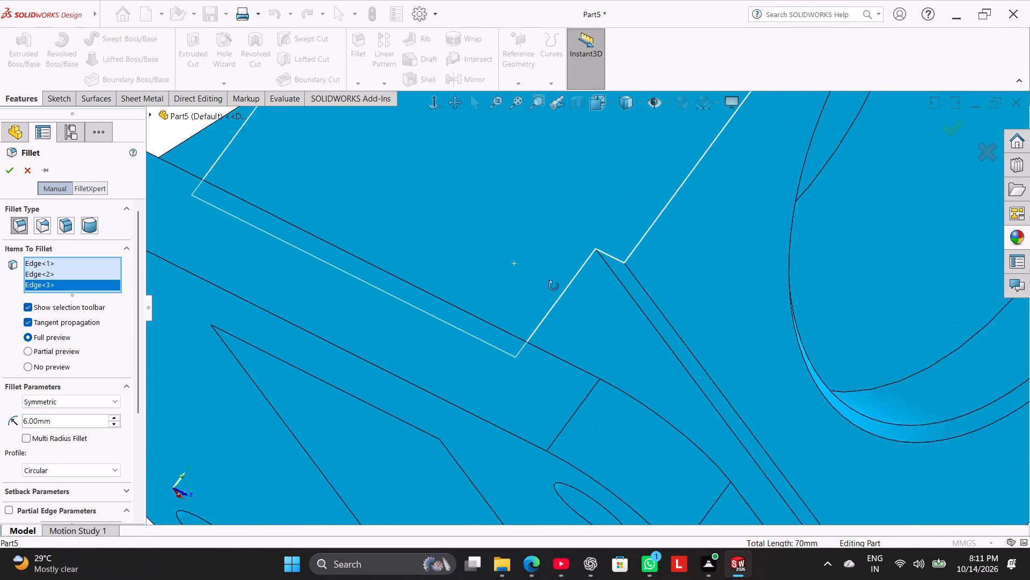
pyautogui.moveTo(554, 286); pyautogui.dragTo(561, 291, button='middle')
pyautogui.click(610, 255)
pyautogui.scroll(9, 566, 289)
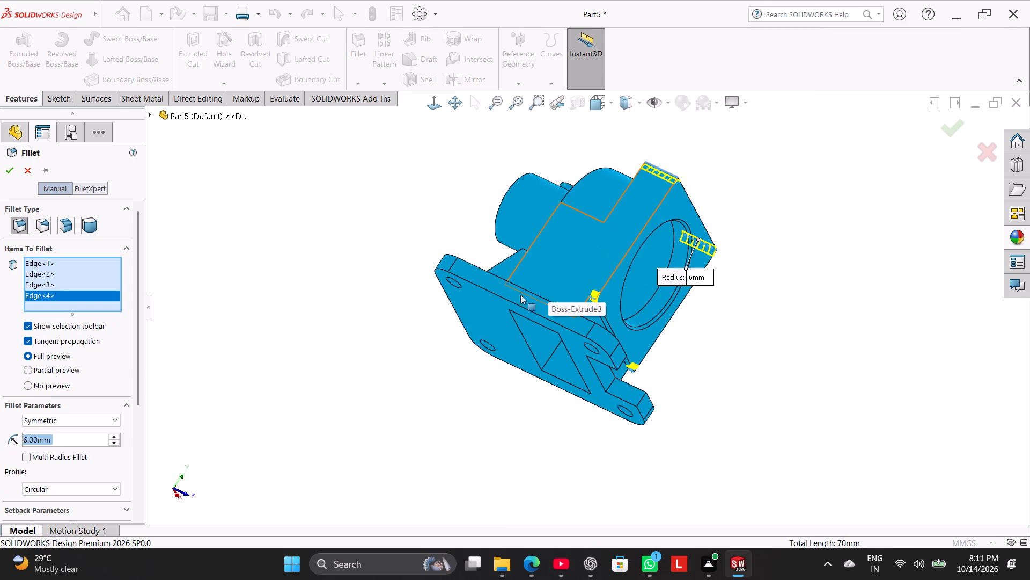
# Enable multiple radii and add the edge where the drilled boss meets the small cylinder, with a 3 mm radius.
pyautogui.moveTo(483, 309); pyautogui.dragTo(319, 354, button='middle')
pyautogui.scroll(-2, 620, 149)
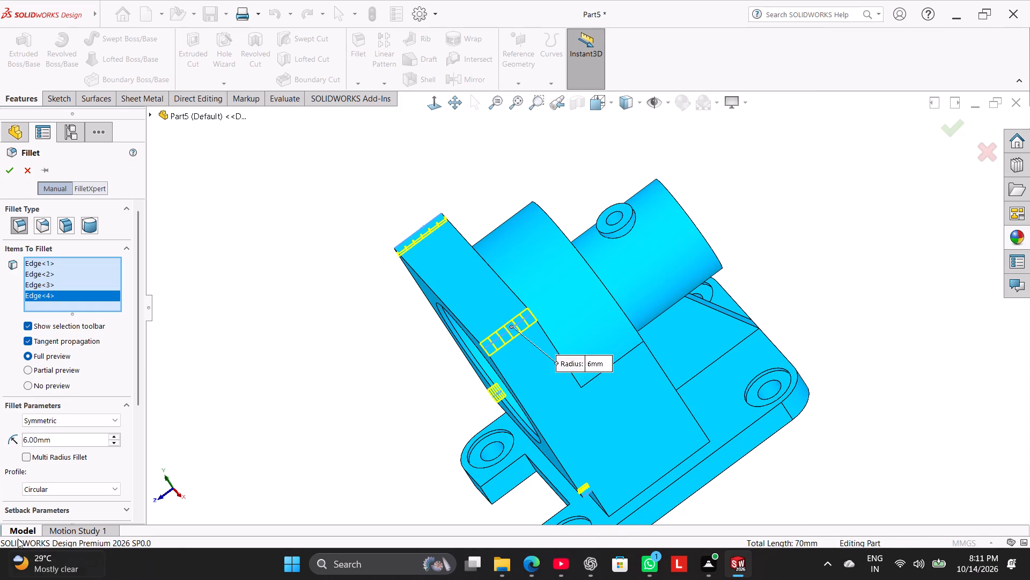
pyautogui.click(24, 459)
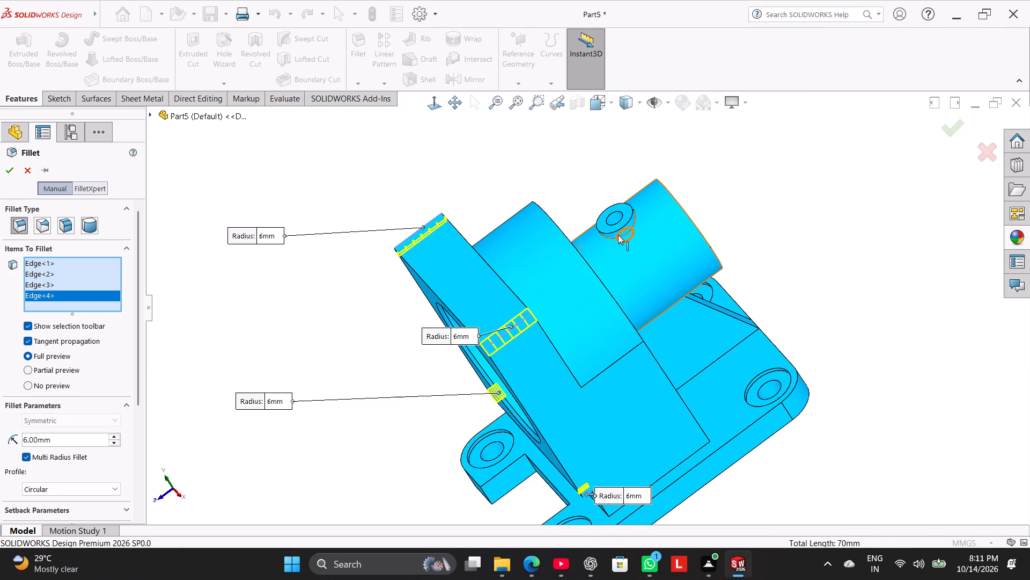
pyautogui.click(628, 234)
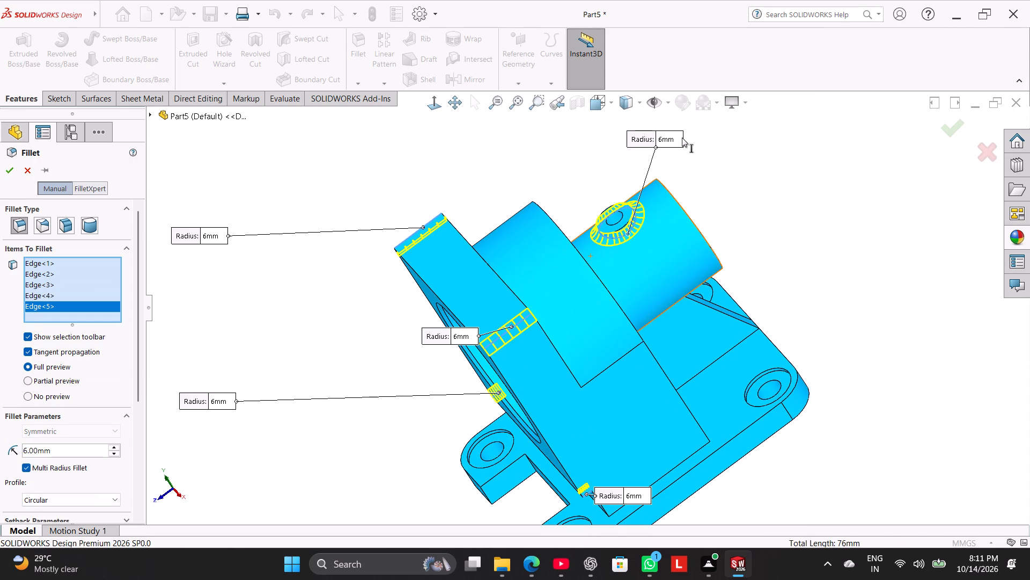
pyautogui.doubleClick(675, 138)
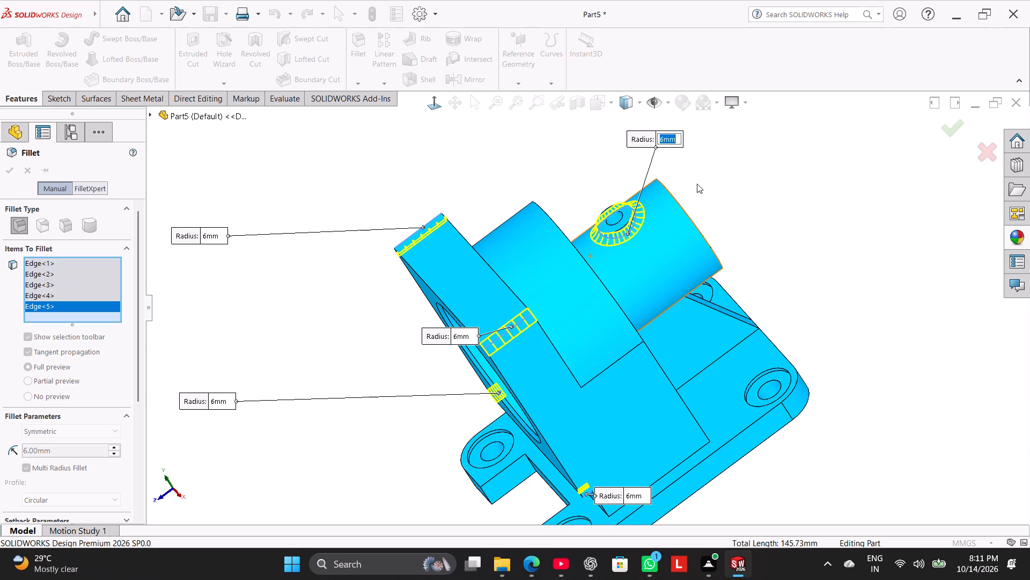
pyautogui.press('3')
pyautogui.press('Return')
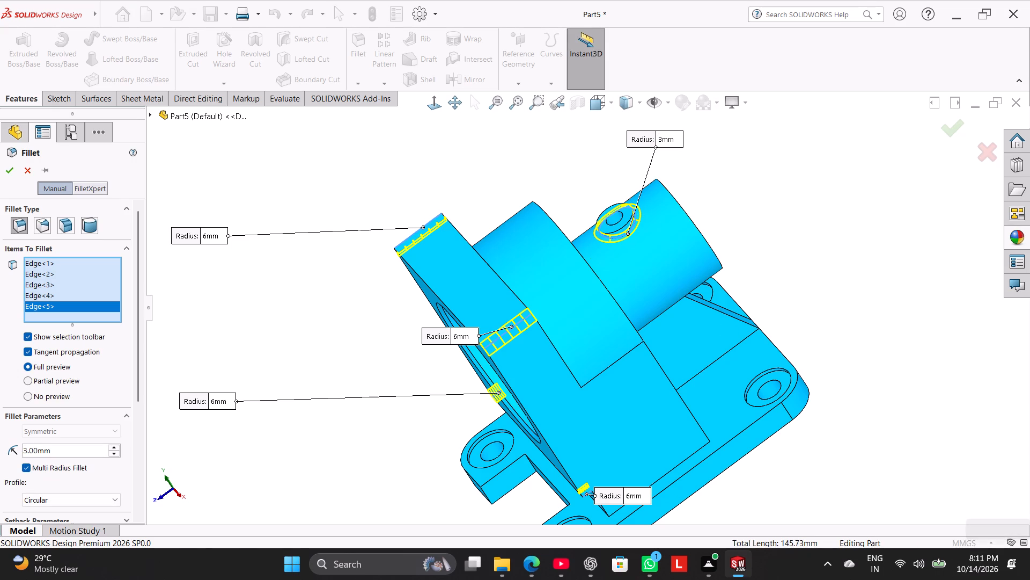
# Review the preview and apply the multi-radius fillet to the four front plate corner edges and the boss edge.
pyautogui.scroll(3, 470, 415)
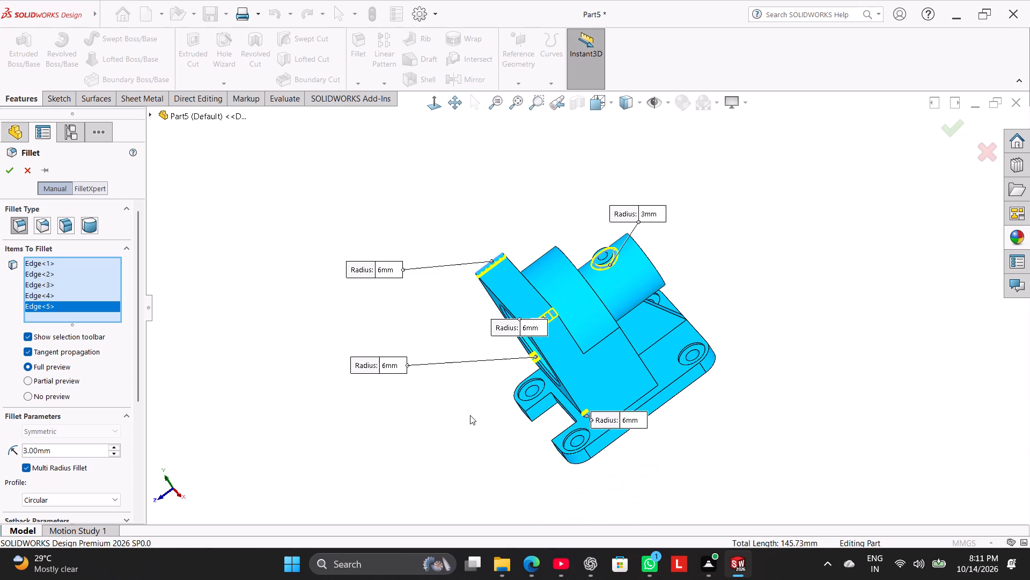
pyautogui.scroll(1, 380, 475)
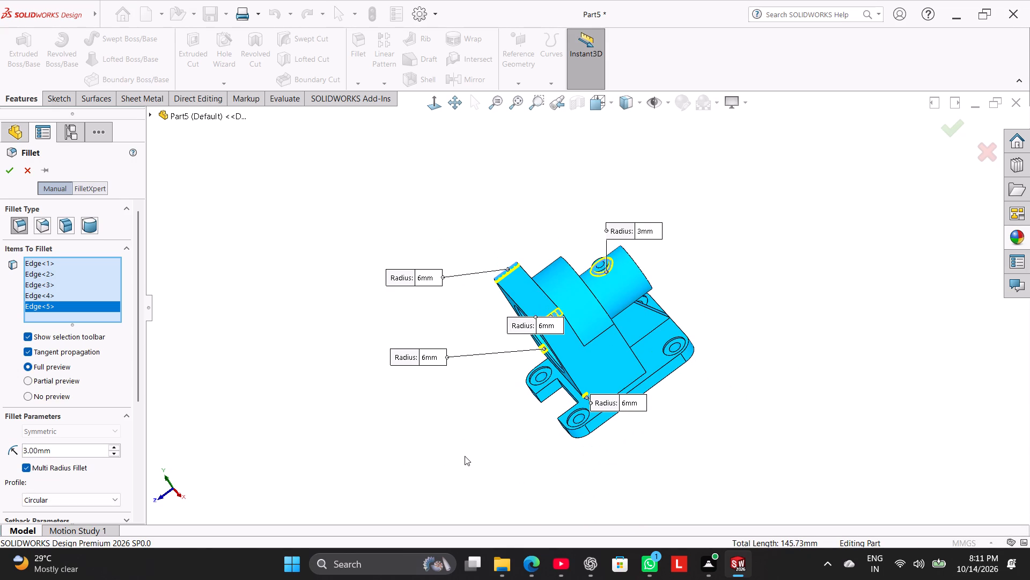
pyautogui.moveTo(465, 456); pyautogui.dragTo(422, 359, button='middle')
pyautogui.scroll(1, 423, 365)
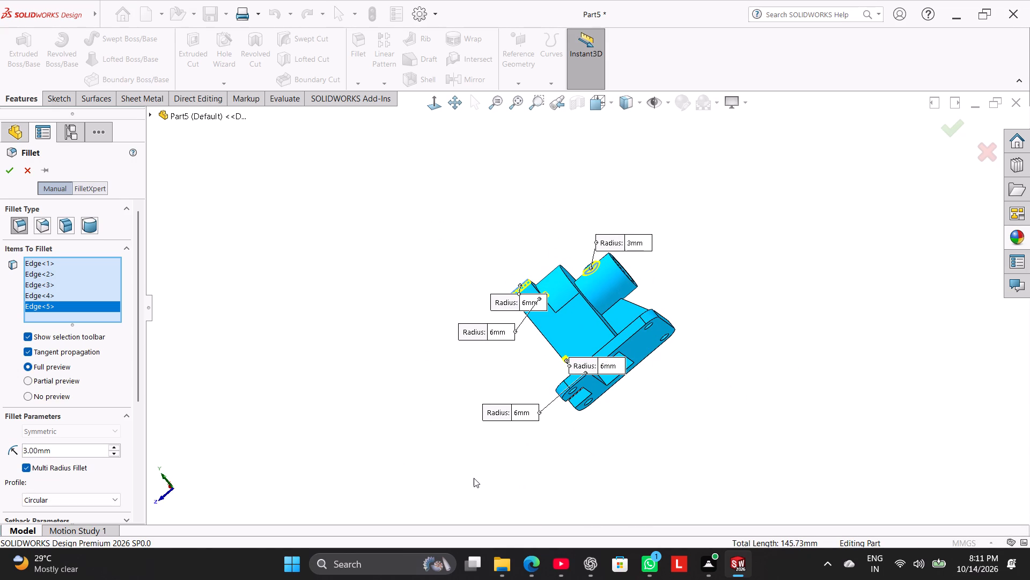
pyautogui.scroll(-2, 597, 405)
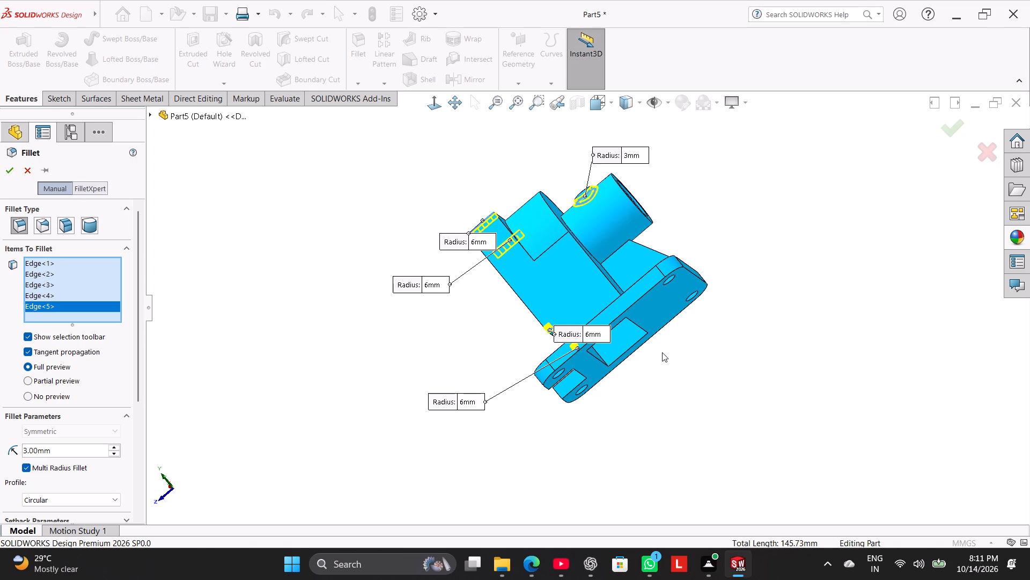
pyautogui.scroll(-2, 662, 352)
pyautogui.moveTo(662, 352); pyautogui.dragTo(665, 366, button='middle')
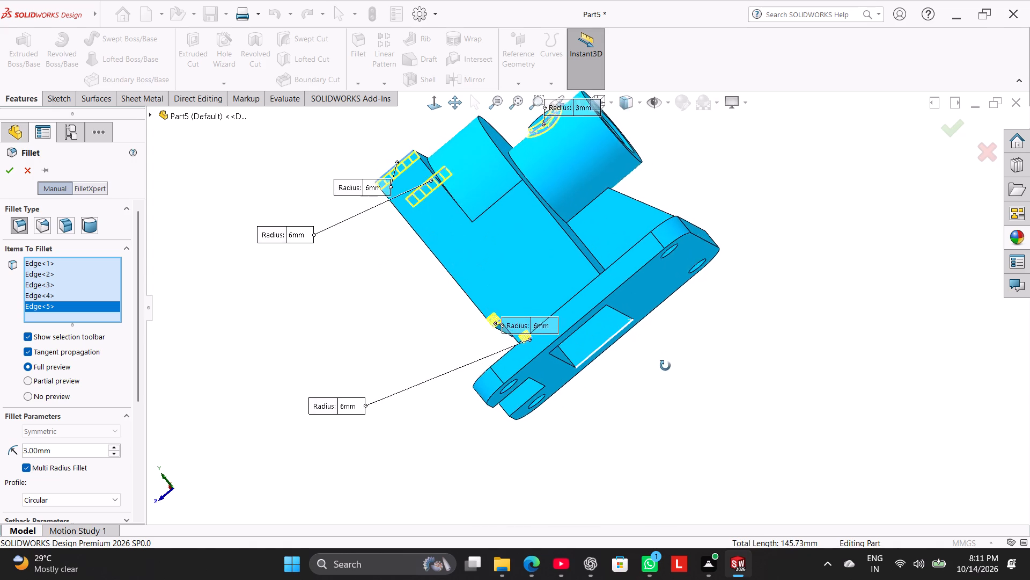
pyautogui.moveTo(665, 366); pyautogui.dragTo(669, 448, button='middle')
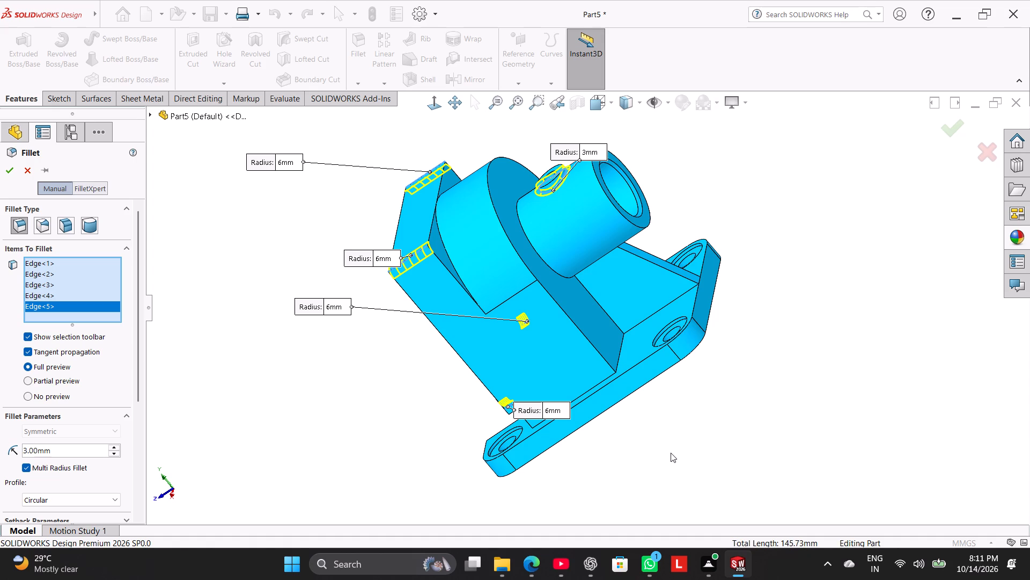
pyautogui.click(6, 167)
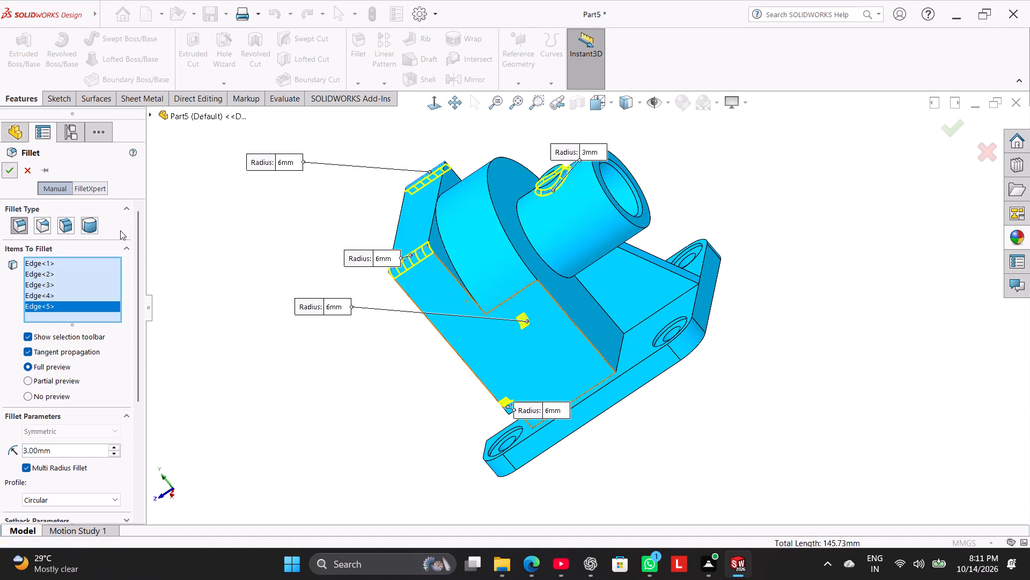
# Start a 5 mm symmetric fillet on the upright's rounded rear outline and the edge where the small cylinder meets it.
pyautogui.moveTo(253, 328); pyautogui.dragTo(379, 217, button='right')
pyautogui.click(359, 46)
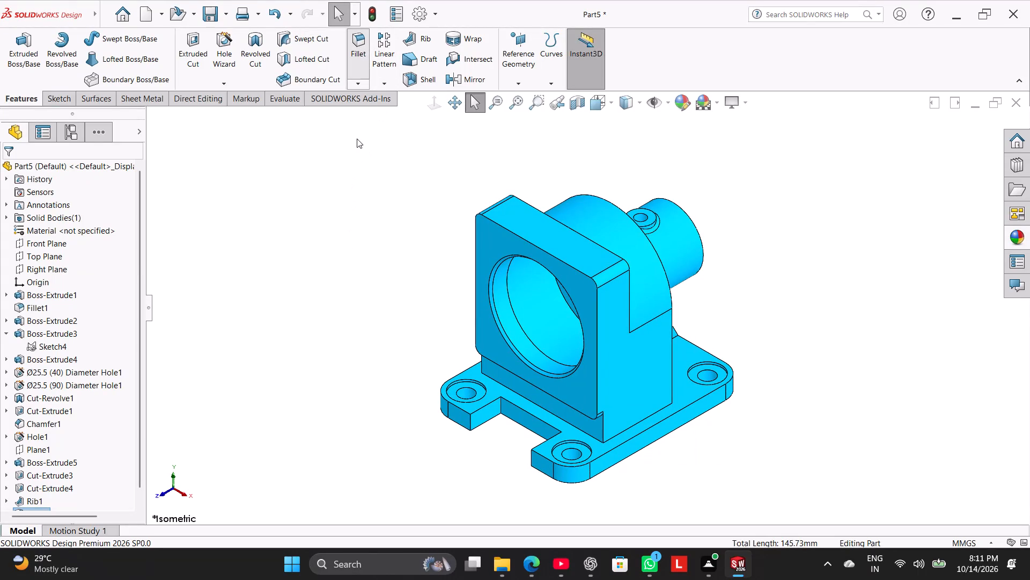
pyautogui.press('5')
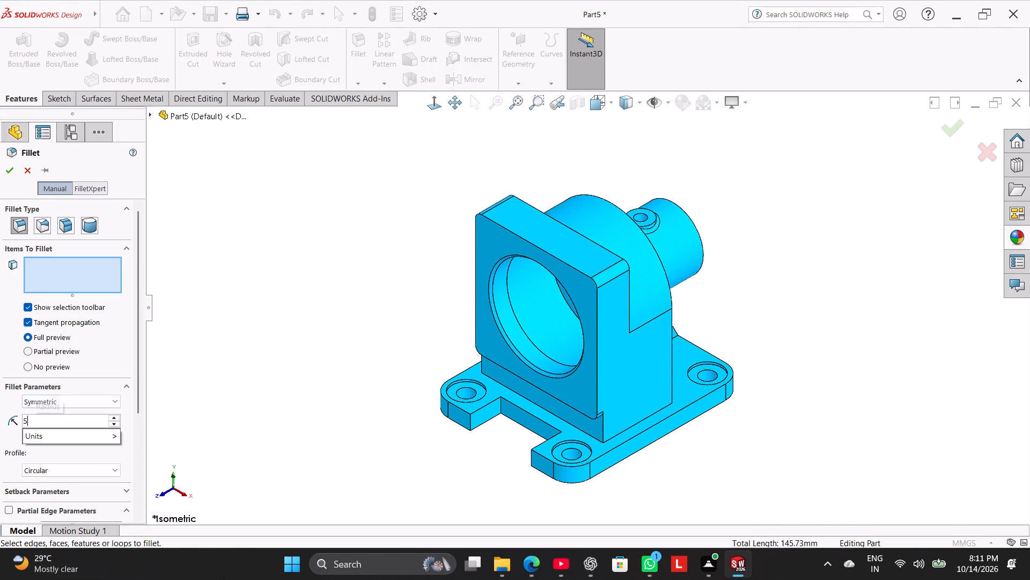
pyautogui.press('Return')
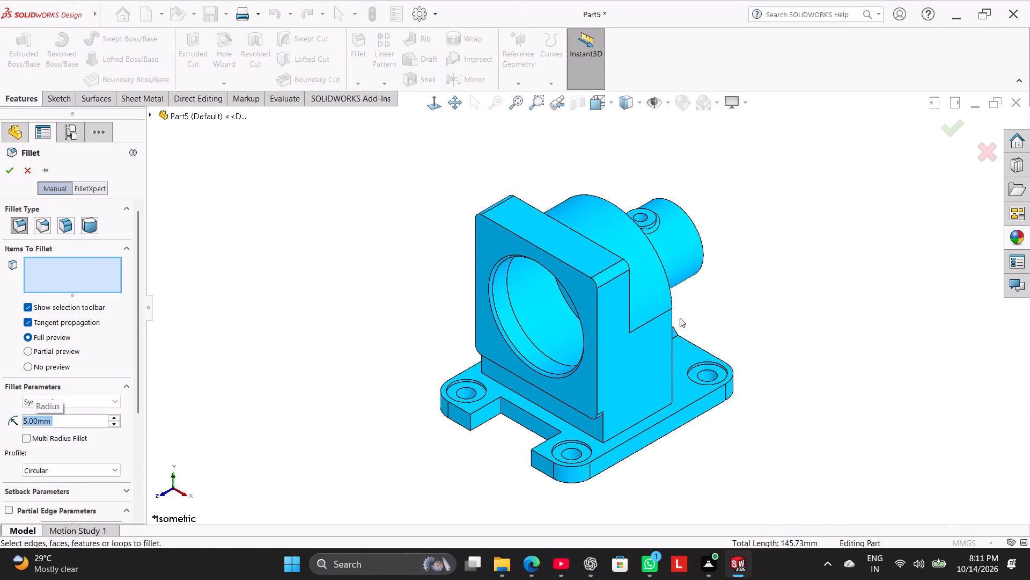
pyautogui.moveTo(748, 338); pyautogui.dragTo(576, 419, button='middle')
pyautogui.moveTo(576, 420); pyautogui.dragTo(634, 434, button='middle')
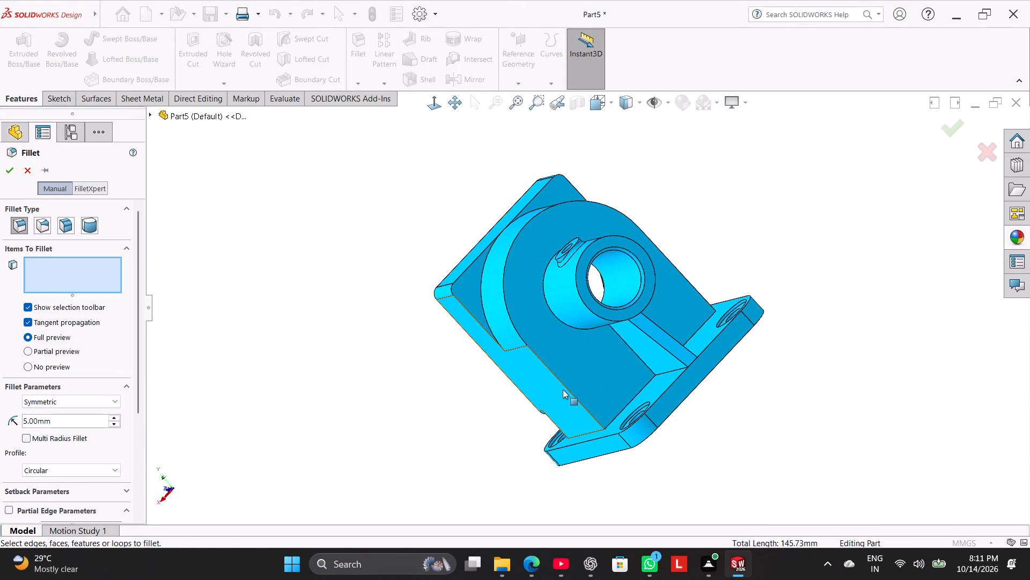
pyautogui.click(561, 381)
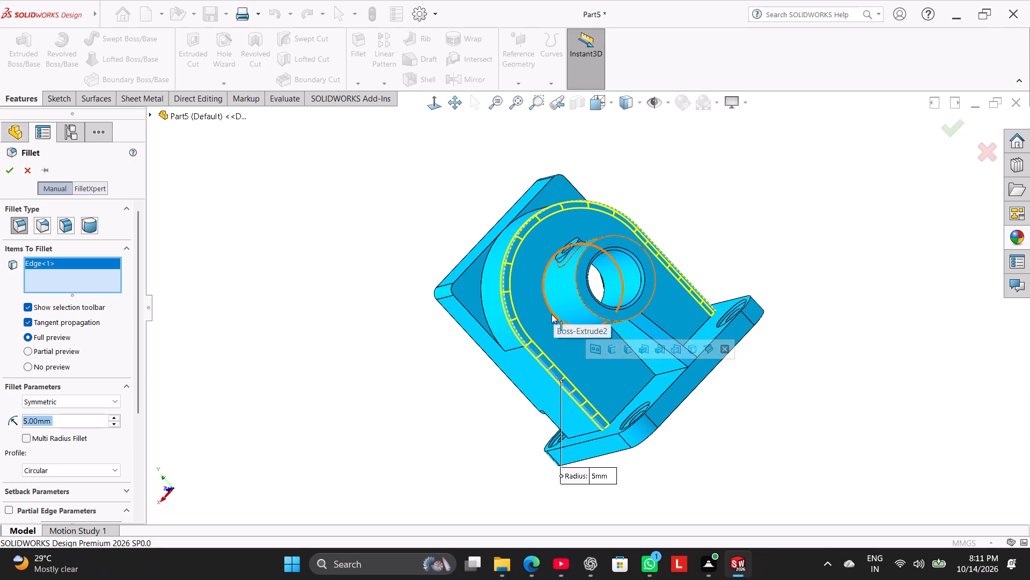
pyautogui.click(551, 314)
# Add the upright's two short vertical front corner edges below the front plate to the 5 mm fillet.
pyautogui.moveTo(371, 395); pyautogui.dragTo(436, 354, button='middle')
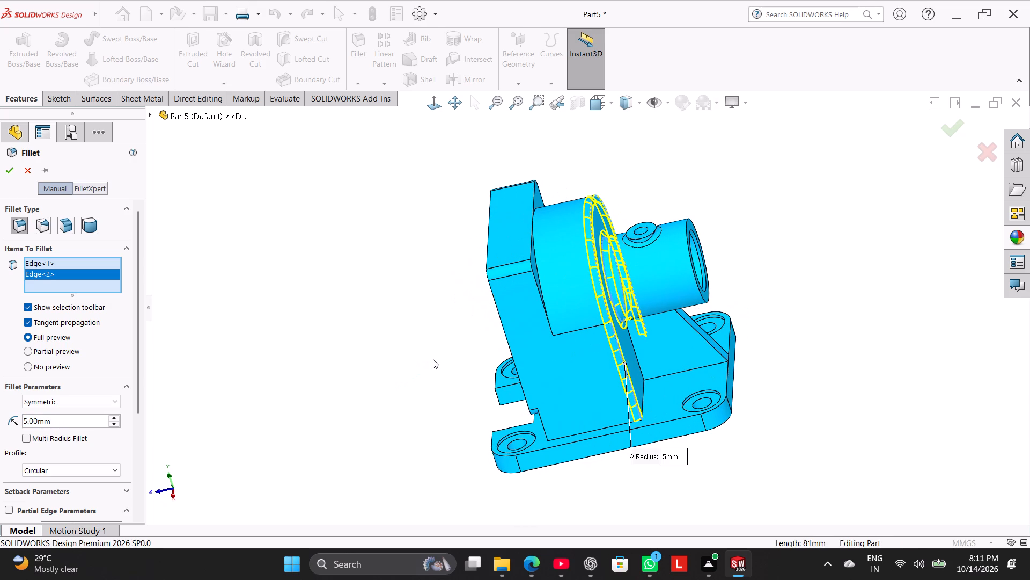
pyautogui.moveTo(428, 397); pyautogui.dragTo(455, 292, button='middle')
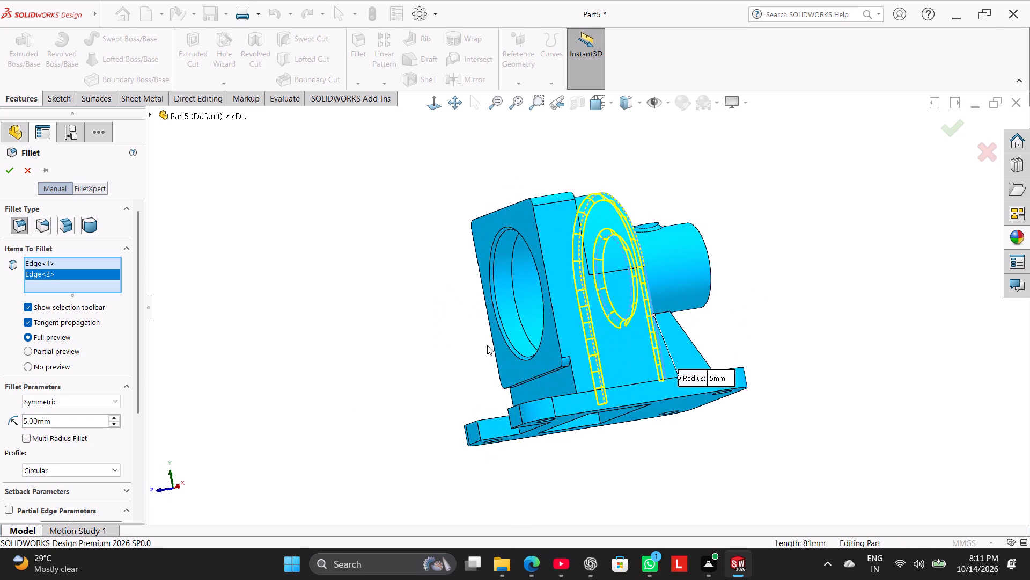
pyautogui.click(572, 374)
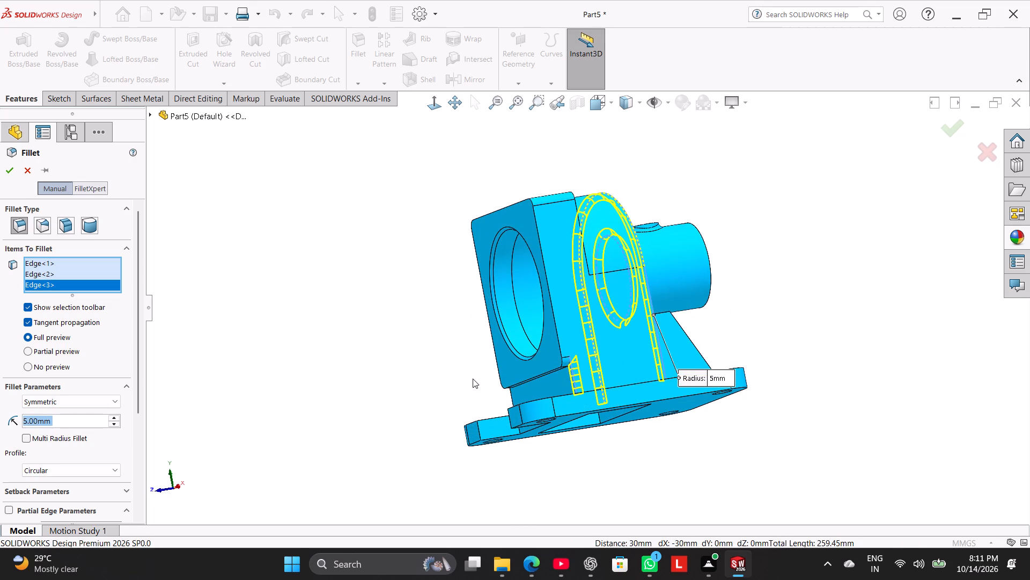
pyautogui.moveTo(478, 380); pyautogui.dragTo(578, 375, button='middle')
pyautogui.click(528, 388)
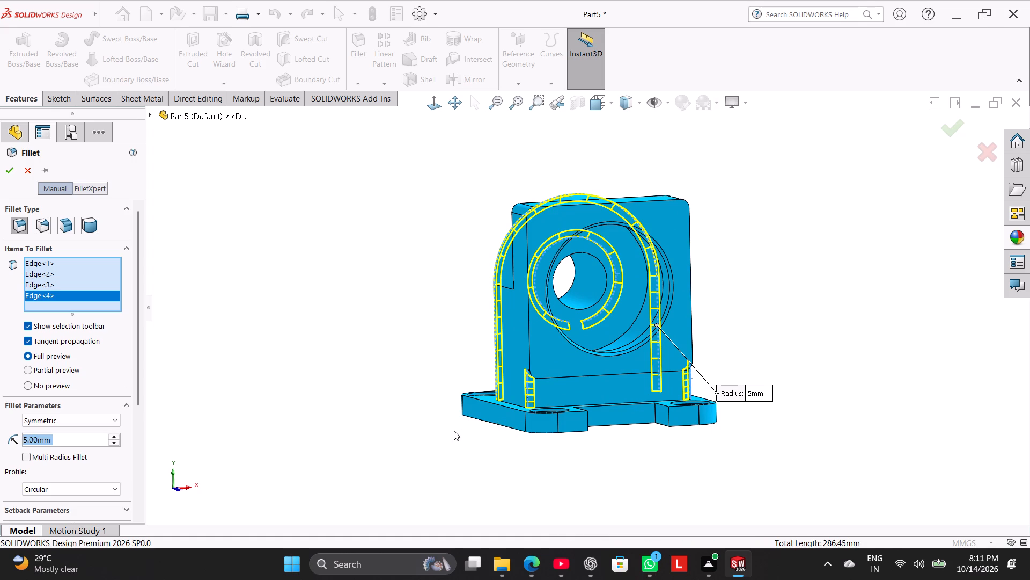
# Add the edges where both sides of the rib meet the upright's rear face to the 5 mm fillet.
pyautogui.moveTo(398, 423); pyautogui.dragTo(320, 503, button='middle')
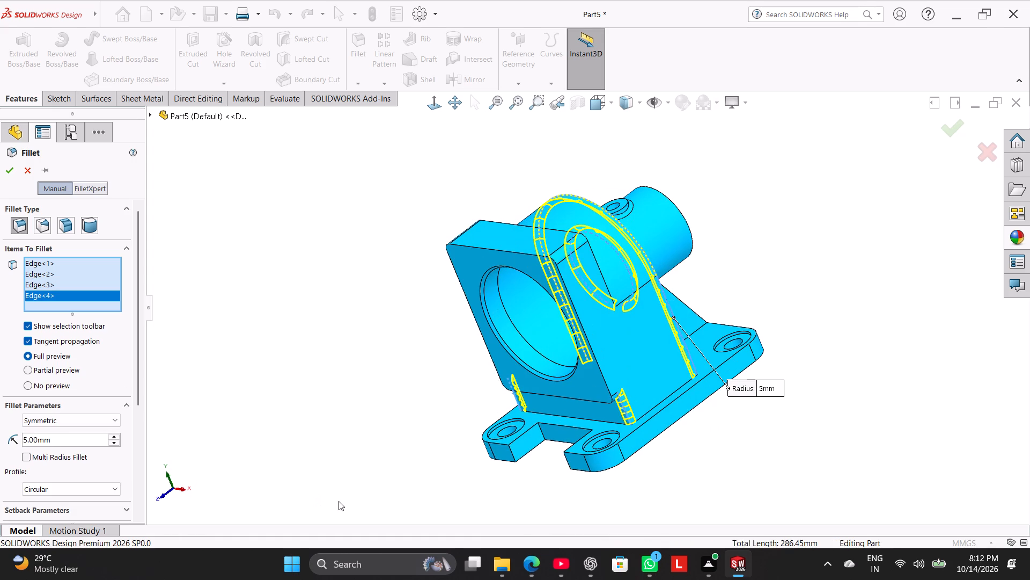
pyautogui.moveTo(365, 486); pyautogui.dragTo(336, 344, button='middle')
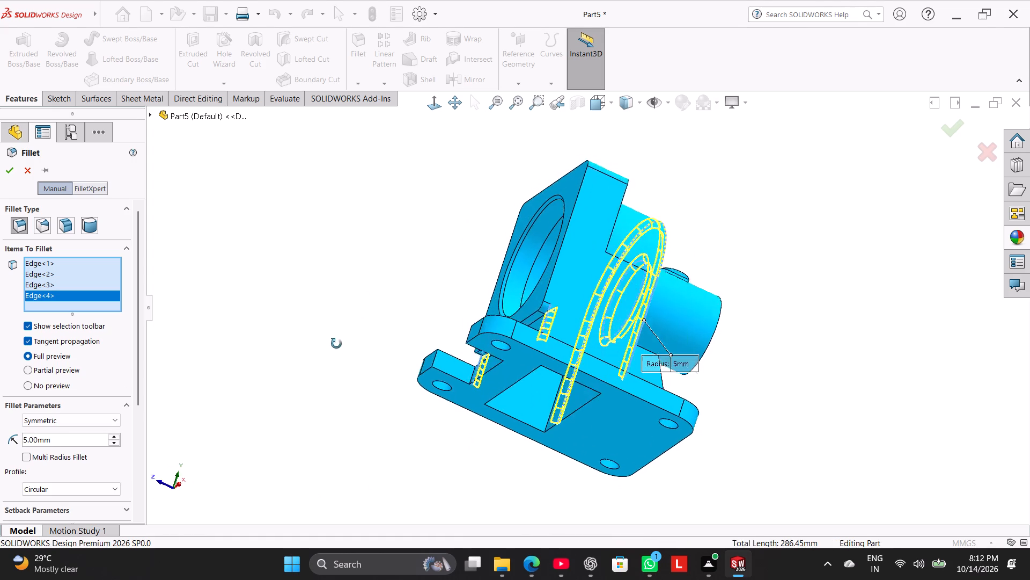
pyautogui.moveTo(336, 344); pyautogui.dragTo(385, 502, button='middle')
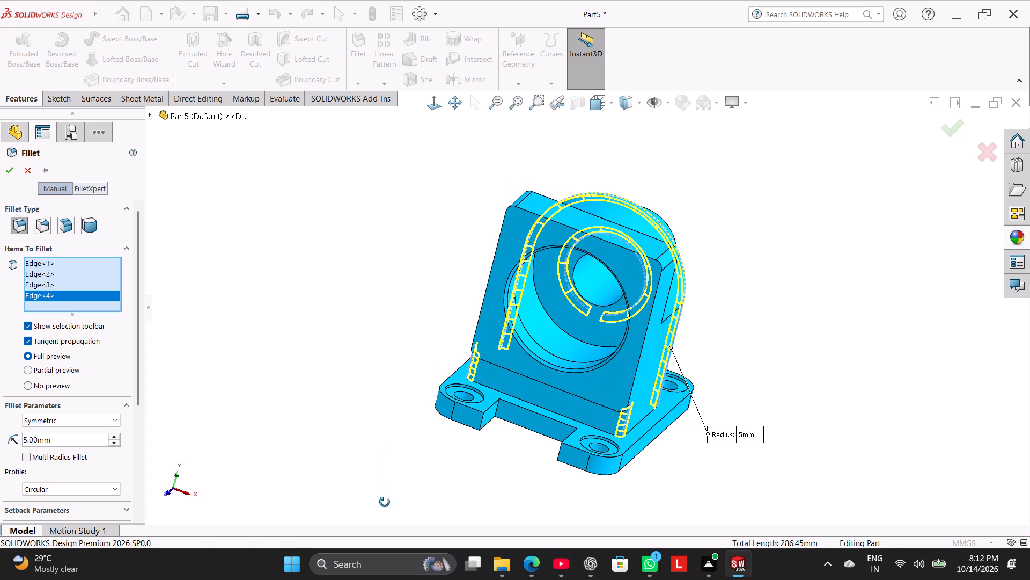
pyautogui.moveTo(385, 502); pyautogui.dragTo(322, 479, button='middle')
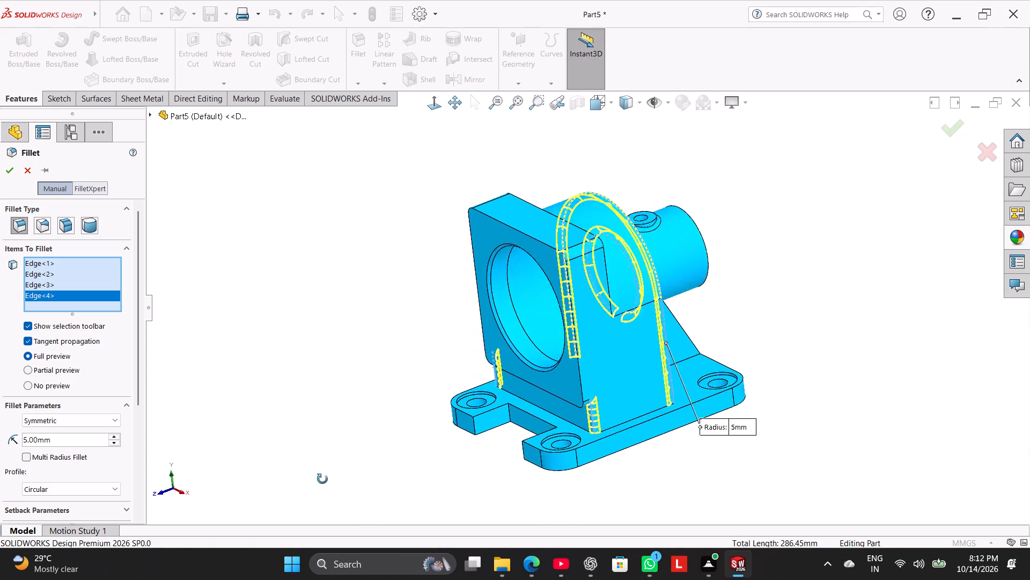
pyautogui.moveTo(322, 479); pyautogui.dragTo(253, 508, button='middle')
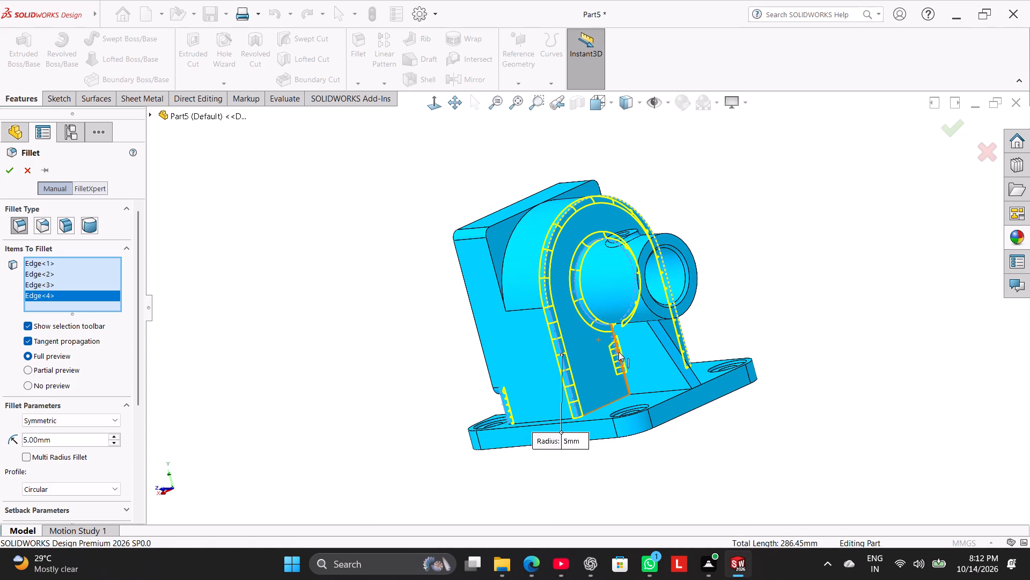
pyautogui.click(621, 355)
pyautogui.moveTo(368, 410); pyautogui.dragTo(321, 443, button='middle')
pyautogui.moveTo(343, 425); pyautogui.dragTo(316, 465, button='middle')
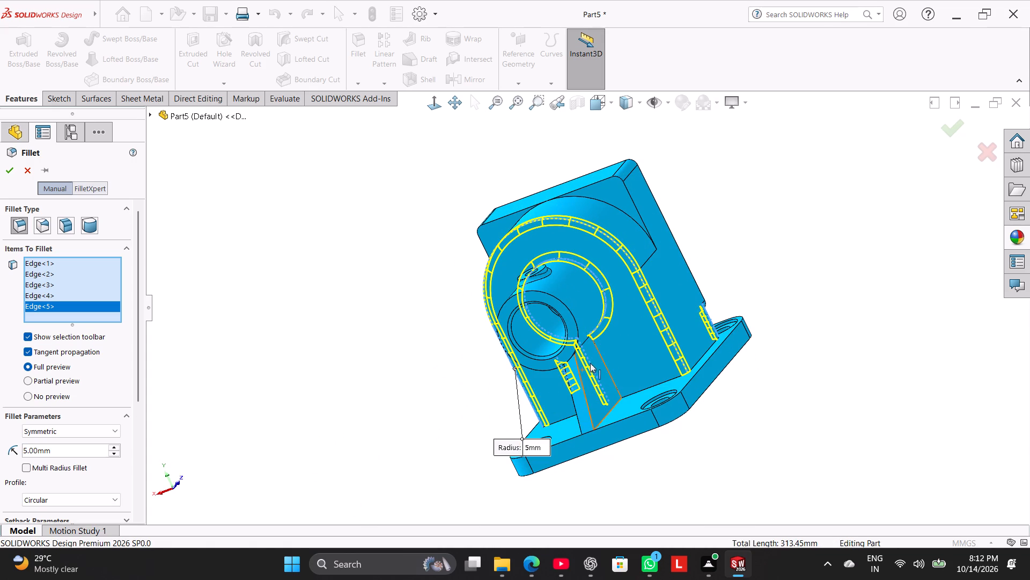
pyautogui.click(604, 361)
# Add the two opposite inner edges at the sides of the base's underside pocket to the 5 mm fillet.
pyautogui.moveTo(411, 394); pyautogui.dragTo(429, 402, button='middle')
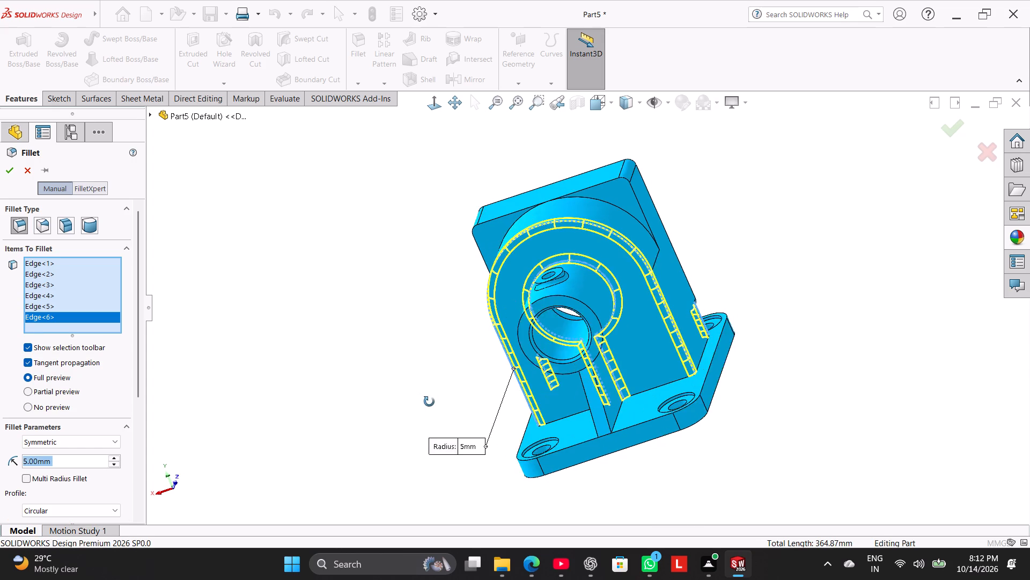
pyautogui.moveTo(429, 402); pyautogui.dragTo(571, 162, button='middle')
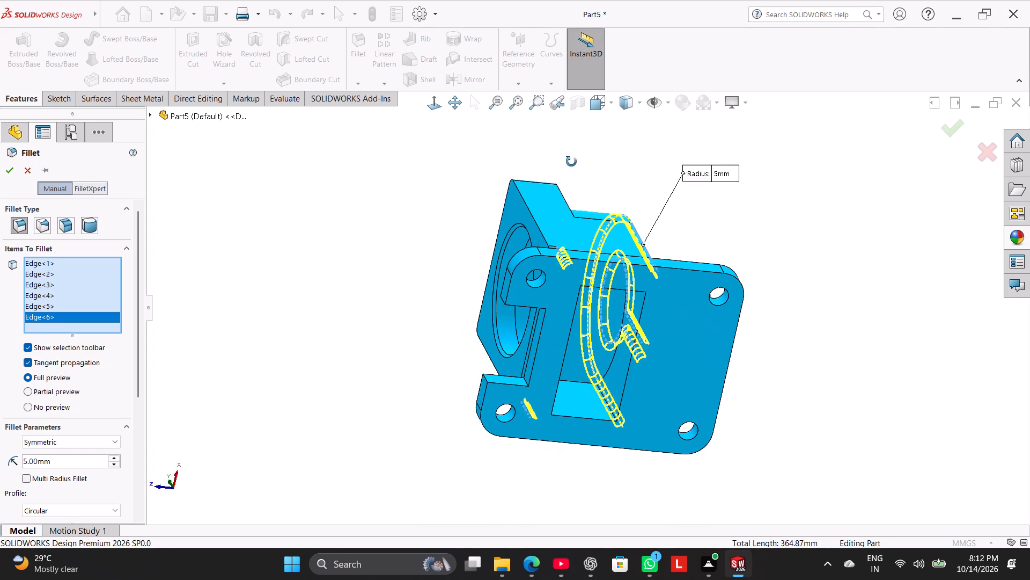
pyautogui.moveTo(571, 162); pyautogui.dragTo(523, 359, button='middle')
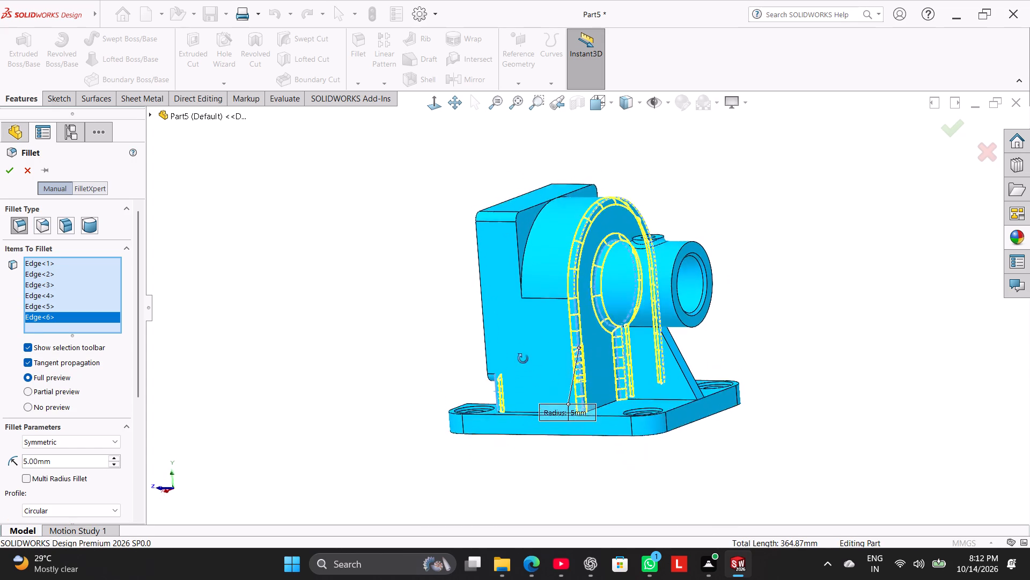
pyautogui.moveTo(523, 359); pyautogui.dragTo(521, 309, button='middle')
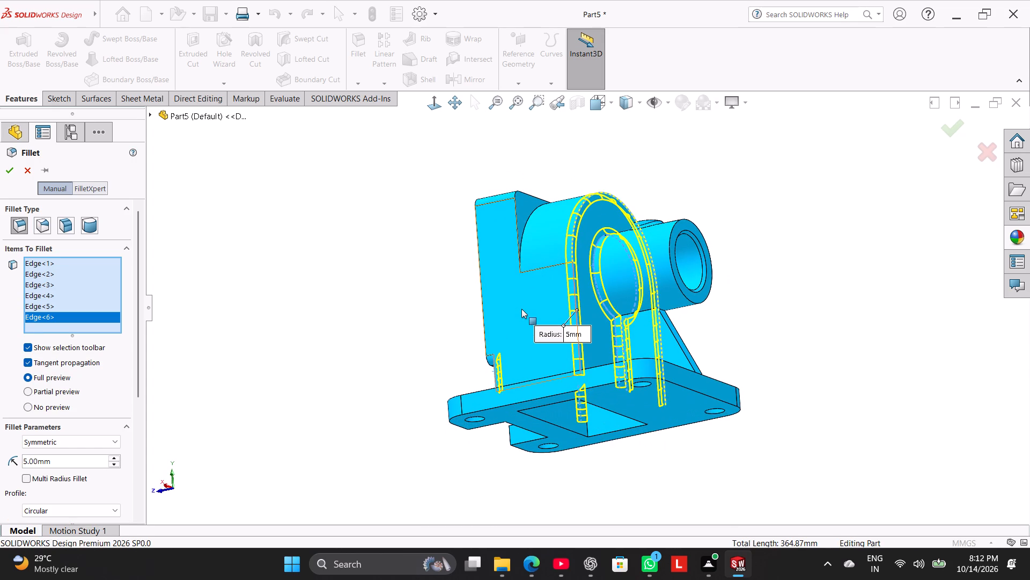
pyautogui.moveTo(517, 335); pyautogui.dragTo(506, 177, button='middle')
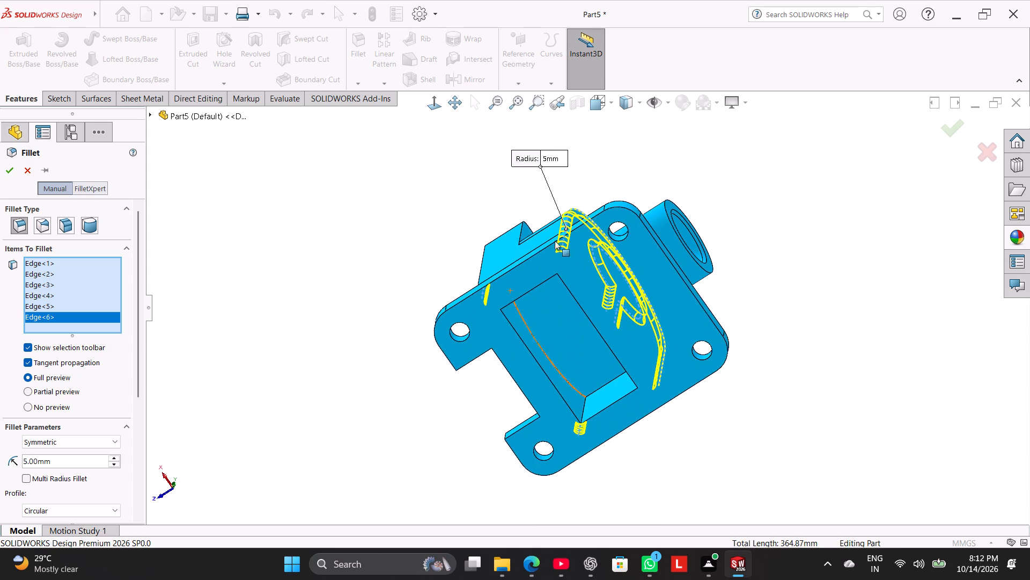
pyautogui.click(608, 383)
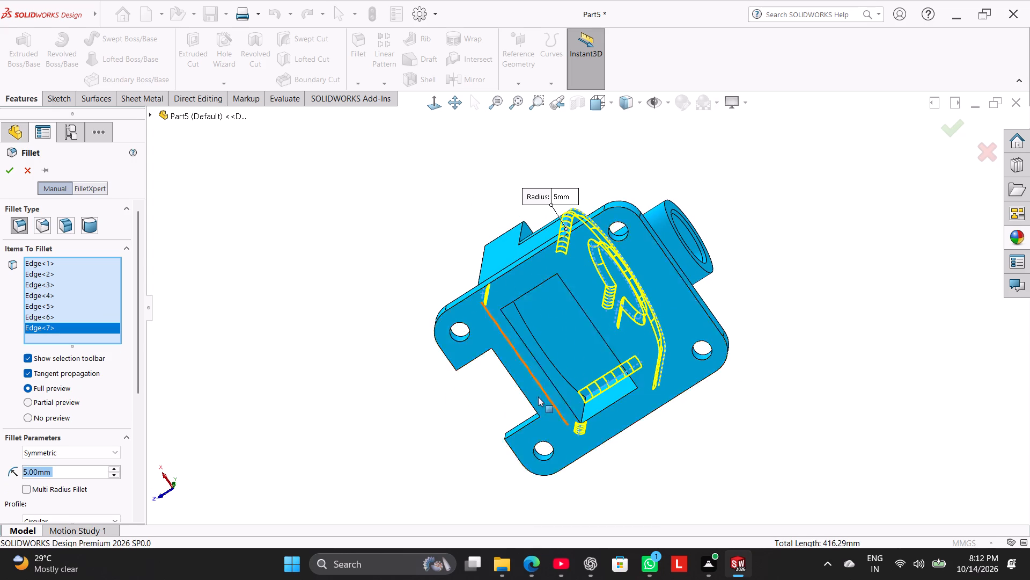
pyautogui.moveTo(414, 414); pyautogui.dragTo(403, 324, button='middle')
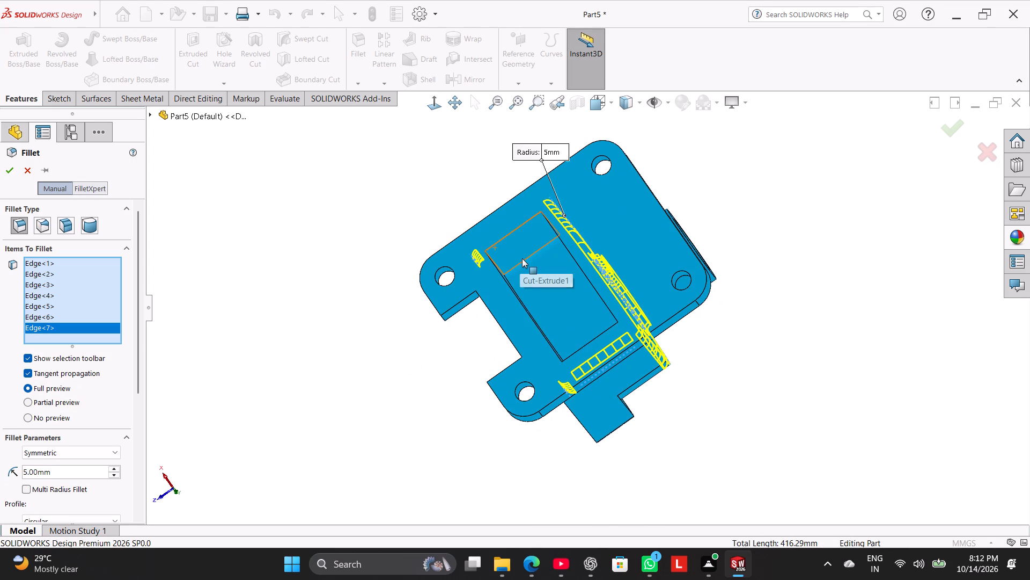
pyautogui.click(524, 258)
# Examine the underside pocket and the 5 mm fillet preview from several angles beneath the base.
pyautogui.moveTo(373, 293); pyautogui.dragTo(376, 303, button='middle')
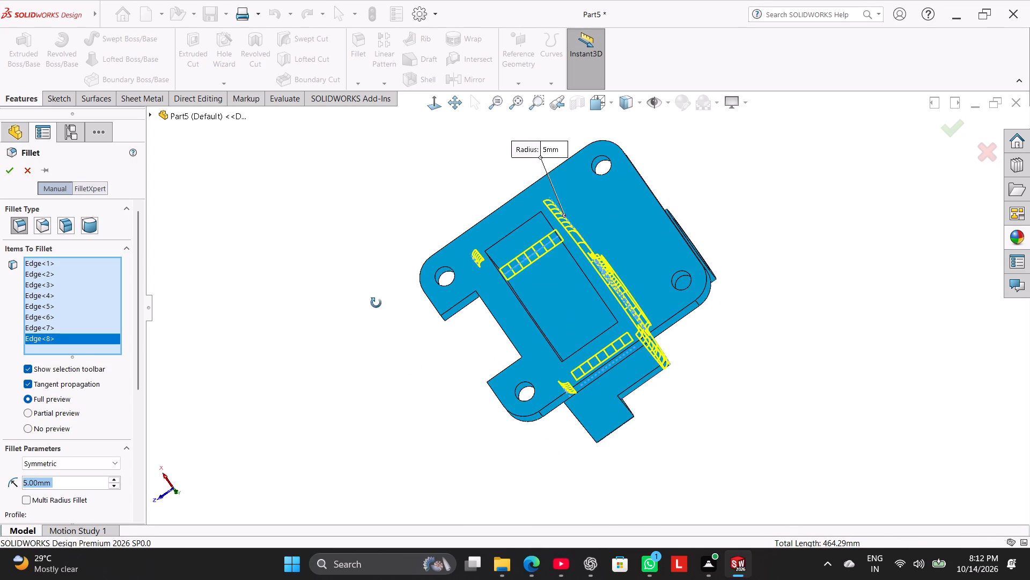
pyautogui.moveTo(376, 303); pyautogui.dragTo(376, 404, button='middle')
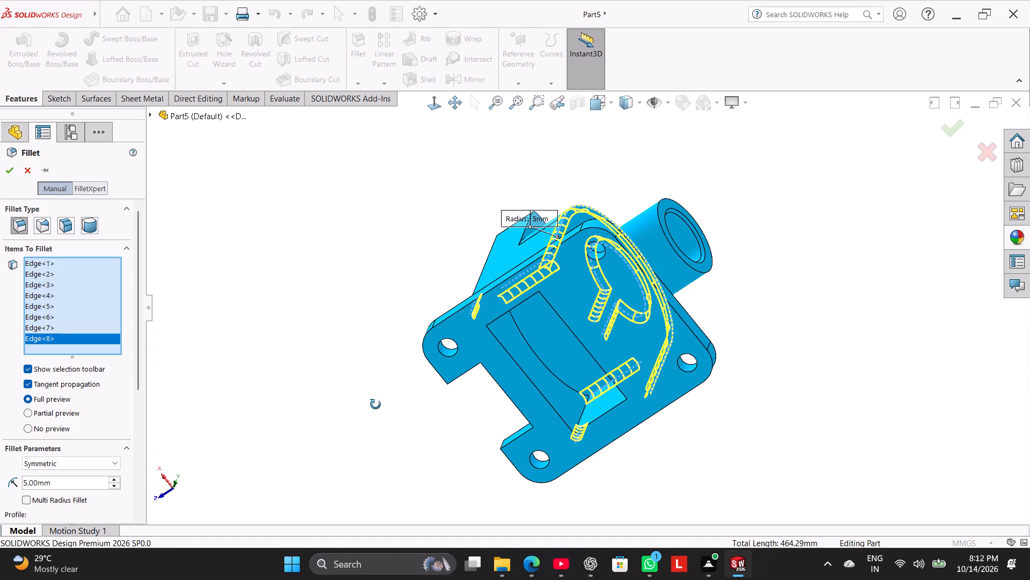
pyautogui.moveTo(376, 404); pyautogui.dragTo(405, 331, button='middle')
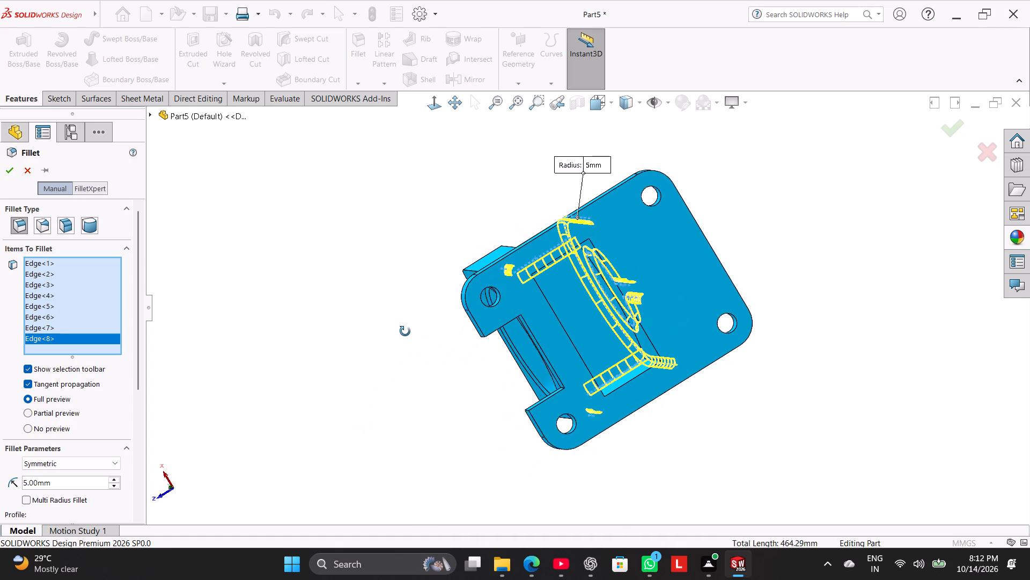
pyautogui.moveTo(405, 331); pyautogui.dragTo(406, 319, button='middle')
pyautogui.middleClick(406, 319)
pyautogui.moveTo(406, 319); pyautogui.dragTo(398, 329, button='middle')
pyautogui.moveTo(398, 329); pyautogui.dragTo(391, 341, button='middle')
pyautogui.moveTo(403, 324); pyautogui.dragTo(392, 323, button='middle')
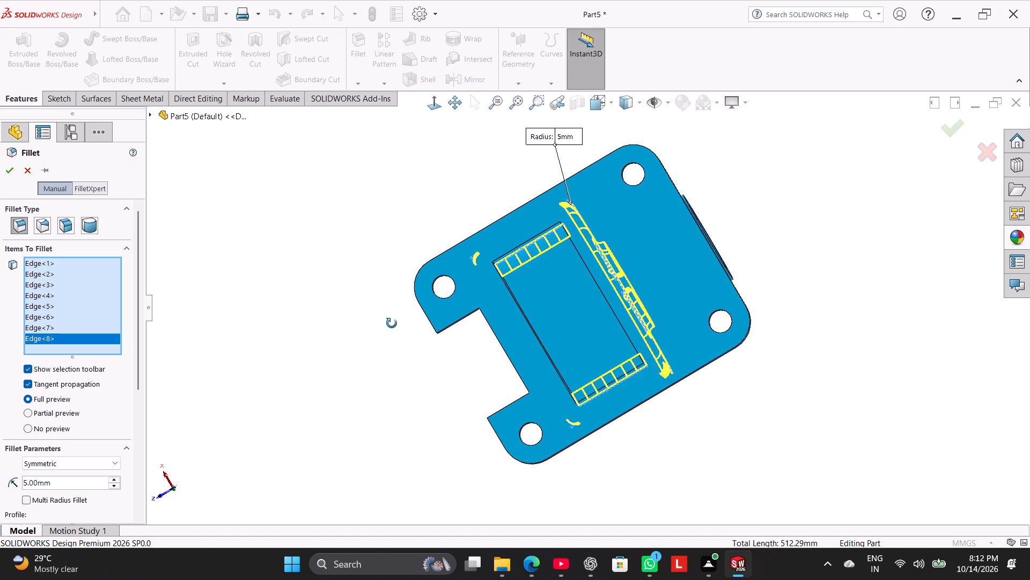
pyautogui.moveTo(392, 323); pyautogui.dragTo(382, 345, button='middle')
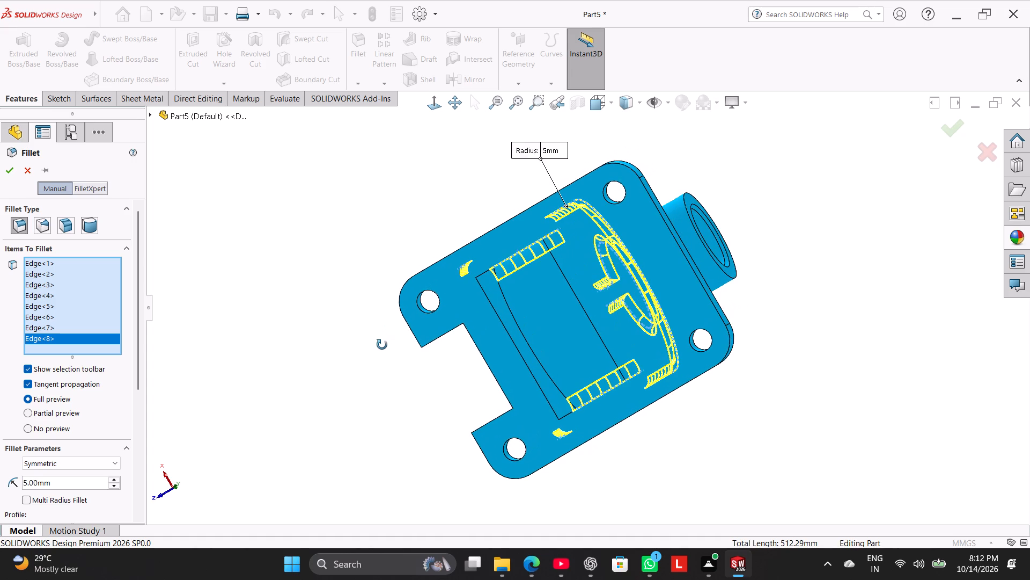
pyautogui.moveTo(382, 345); pyautogui.dragTo(409, 295, button='middle')
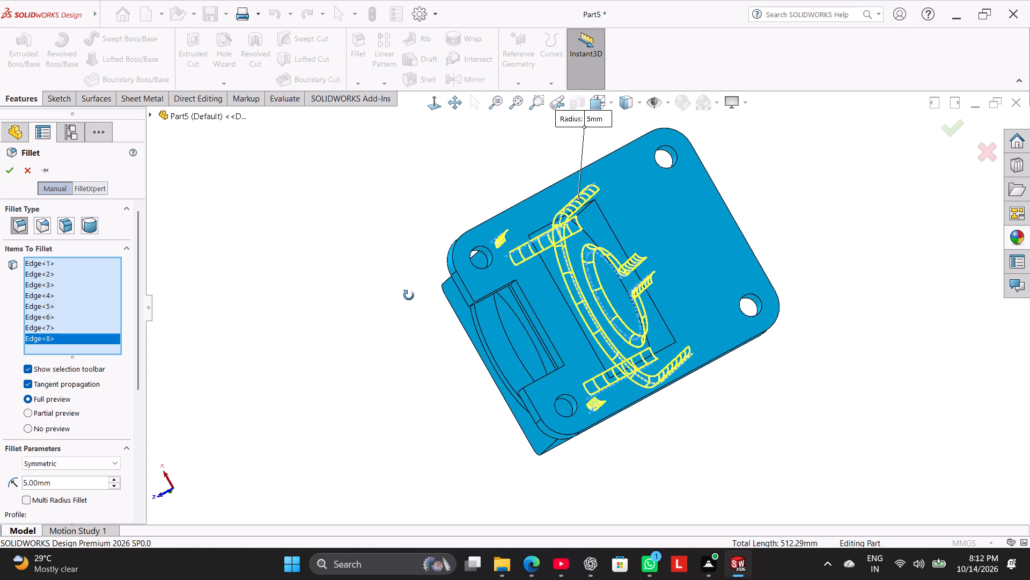
# Add the two curved edges at the ceiling of the base's underside pocket to the 5 mm fillet and apply it.
pyautogui.moveTo(409, 295); pyautogui.dragTo(385, 307, button='middle')
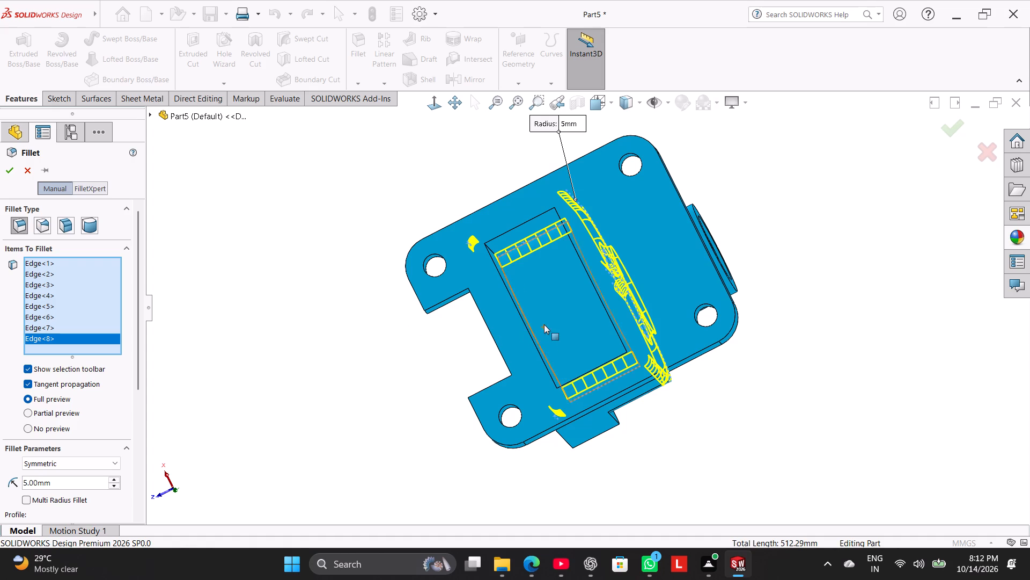
pyautogui.moveTo(446, 382); pyautogui.dragTo(421, 415, button='middle')
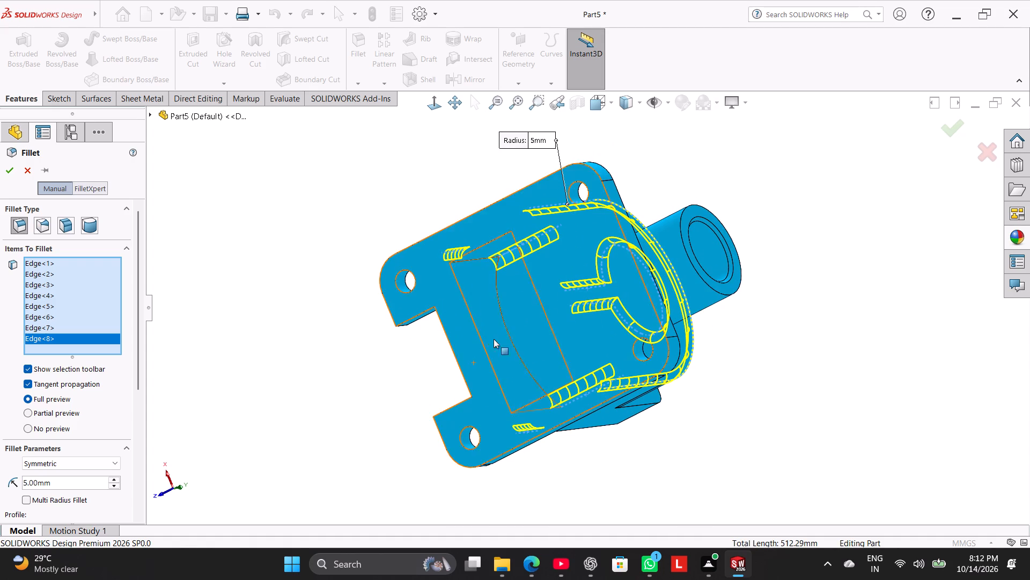
pyautogui.click(502, 319)
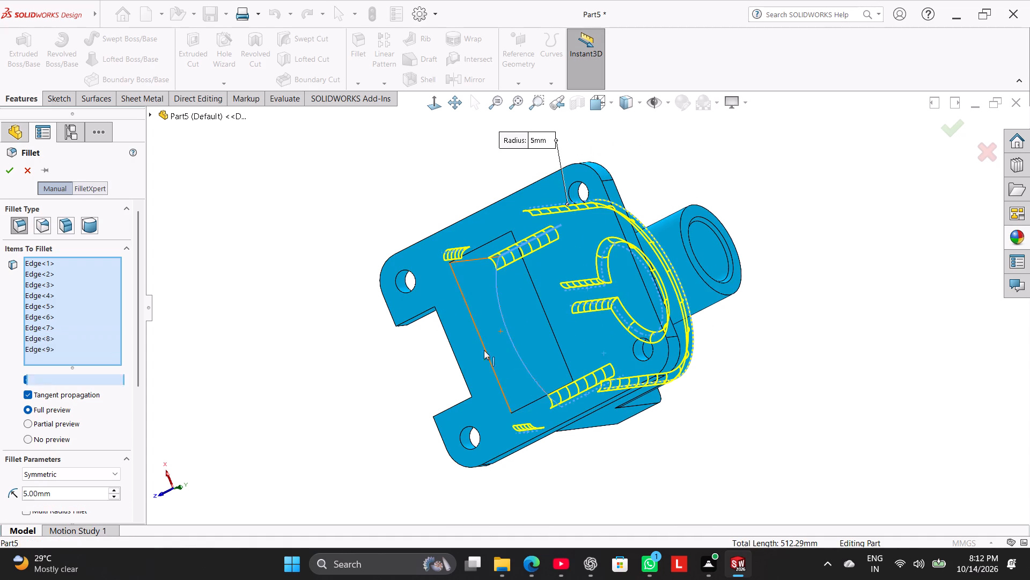
pyautogui.moveTo(461, 385); pyautogui.dragTo(492, 349, button='middle')
pyautogui.moveTo(582, 310); pyautogui.dragTo(593, 290, button='middle')
pyautogui.click(598, 249)
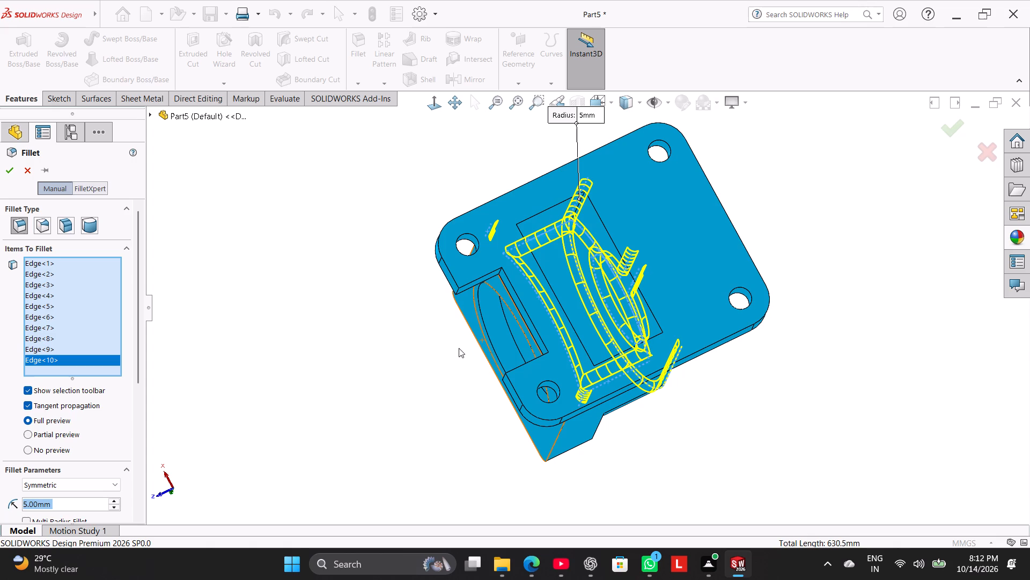
pyautogui.moveTo(385, 351); pyautogui.dragTo(333, 530, button='middle')
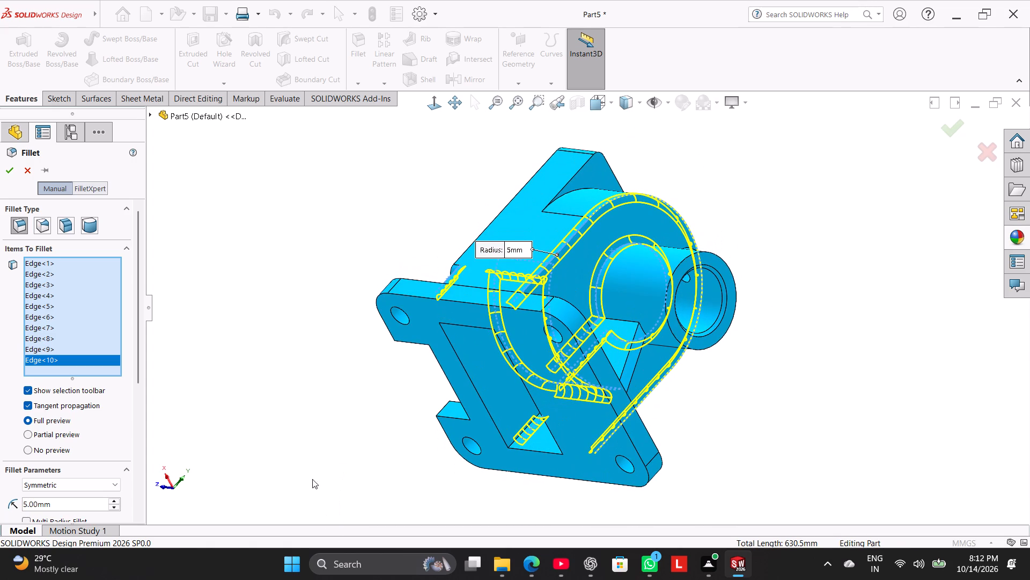
pyautogui.click(9, 170)
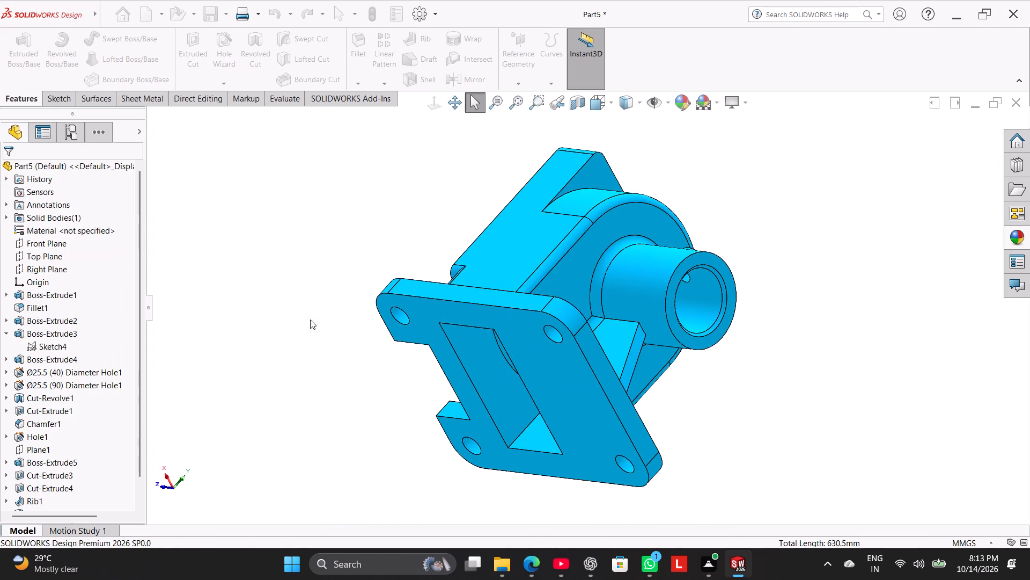
# Apply a 5 mm fillet around the upright and rib where they meet the base, and where the front plate's underside meets the upright.
pyautogui.moveTo(315, 324); pyautogui.dragTo(408, 248, button='right')
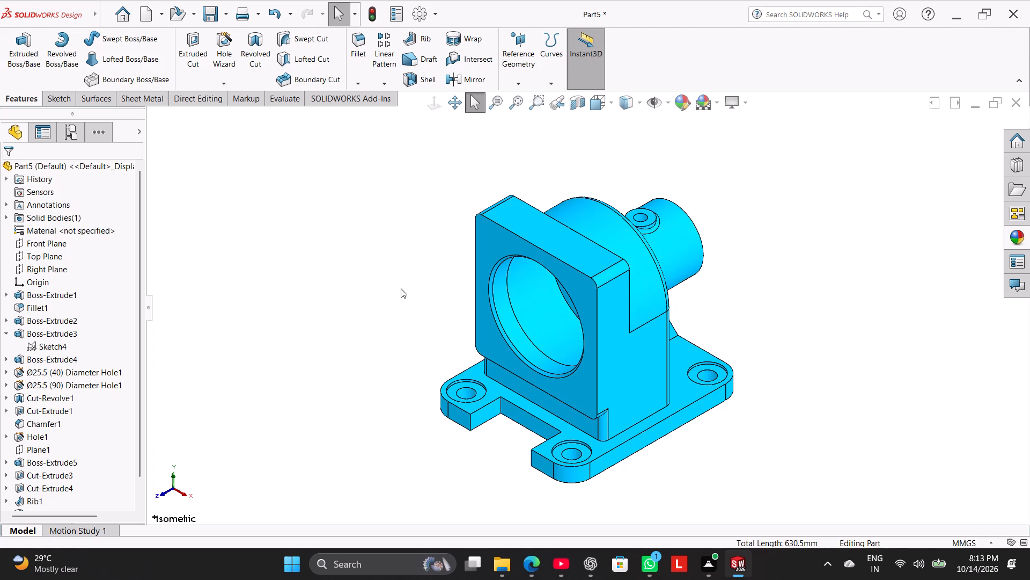
pyautogui.moveTo(401, 288); pyautogui.dragTo(307, 401, button='middle')
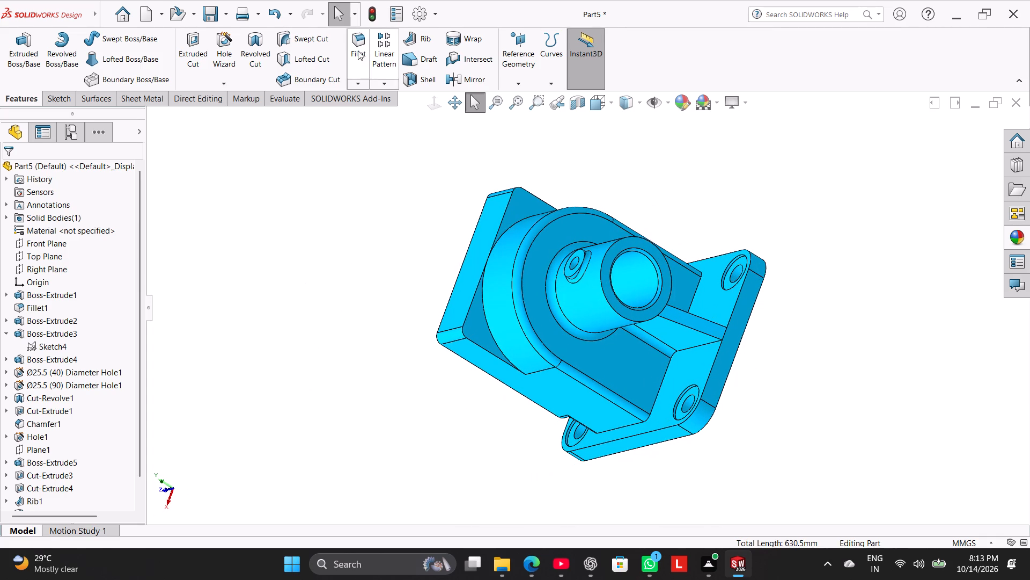
pyautogui.click(358, 50)
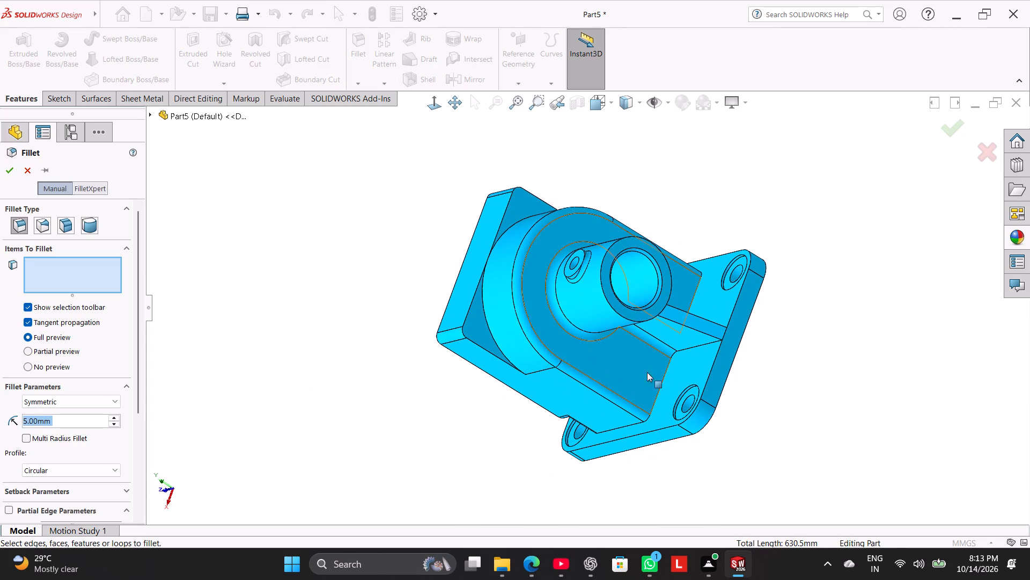
pyautogui.click(663, 380)
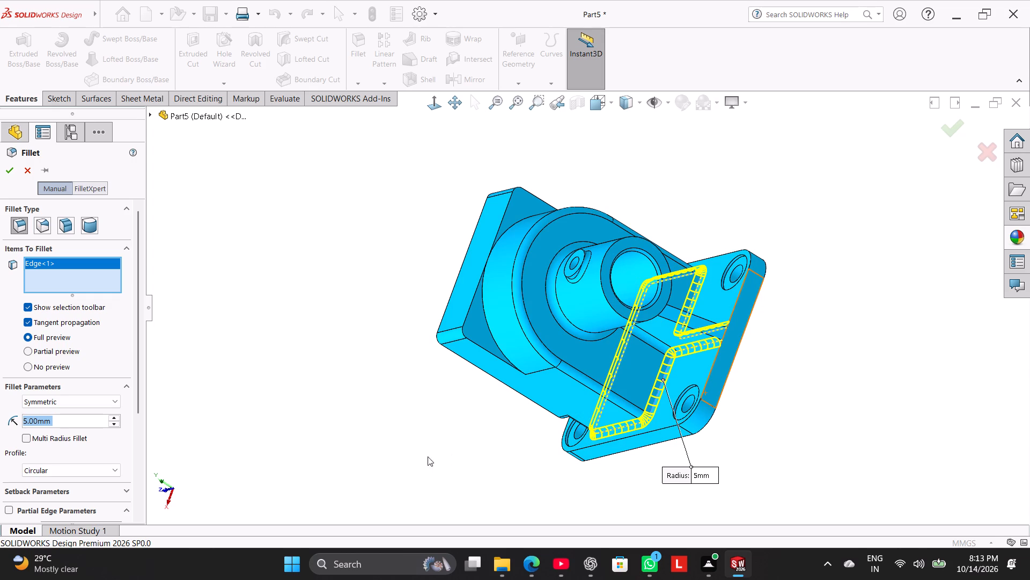
pyautogui.moveTo(447, 443); pyautogui.dragTo(594, 240, button='middle')
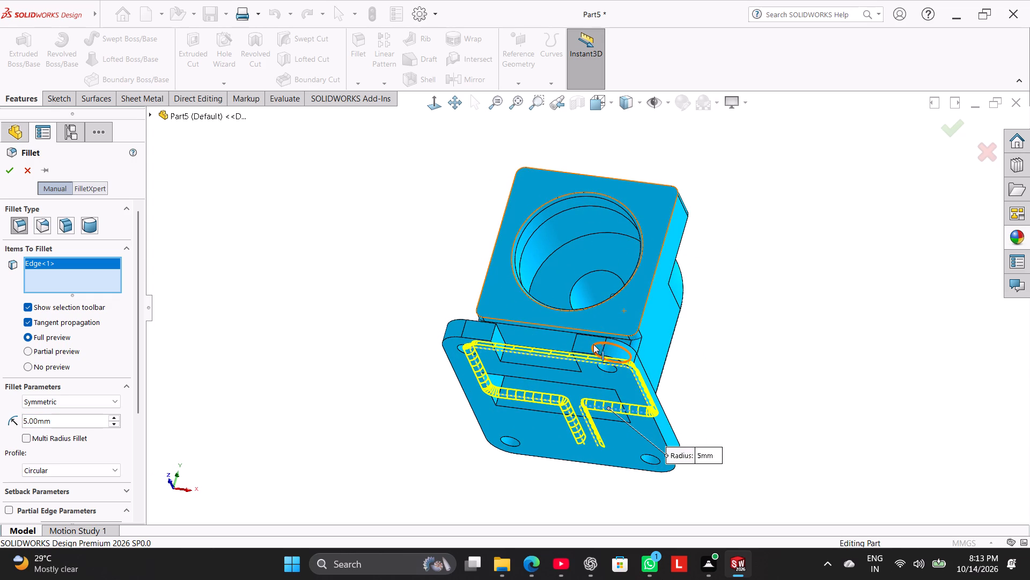
pyautogui.click(553, 329)
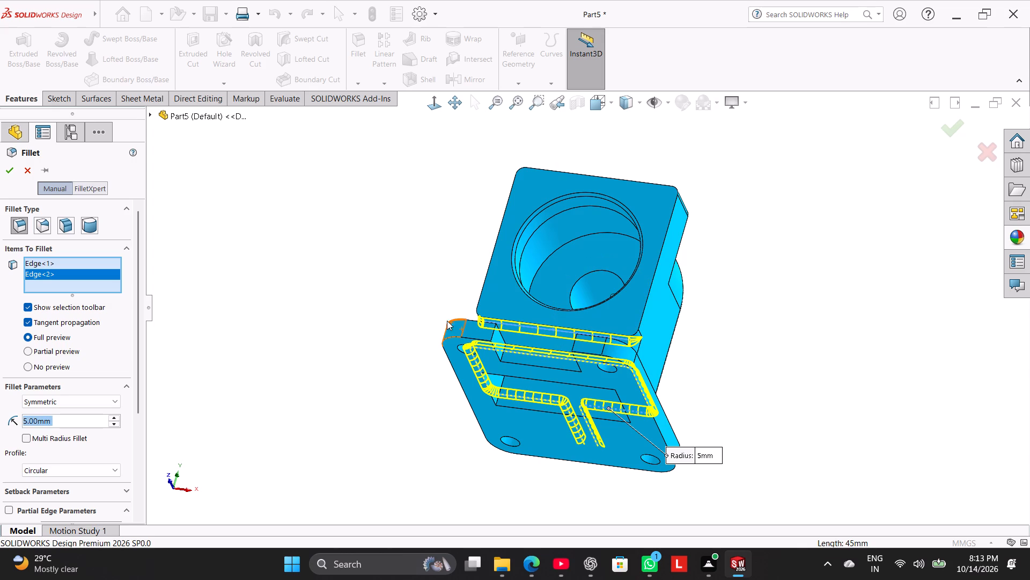
pyautogui.moveTo(405, 276); pyautogui.dragTo(289, 369, button='middle')
pyautogui.moveTo(310, 349); pyautogui.dragTo(443, 210, button='right')
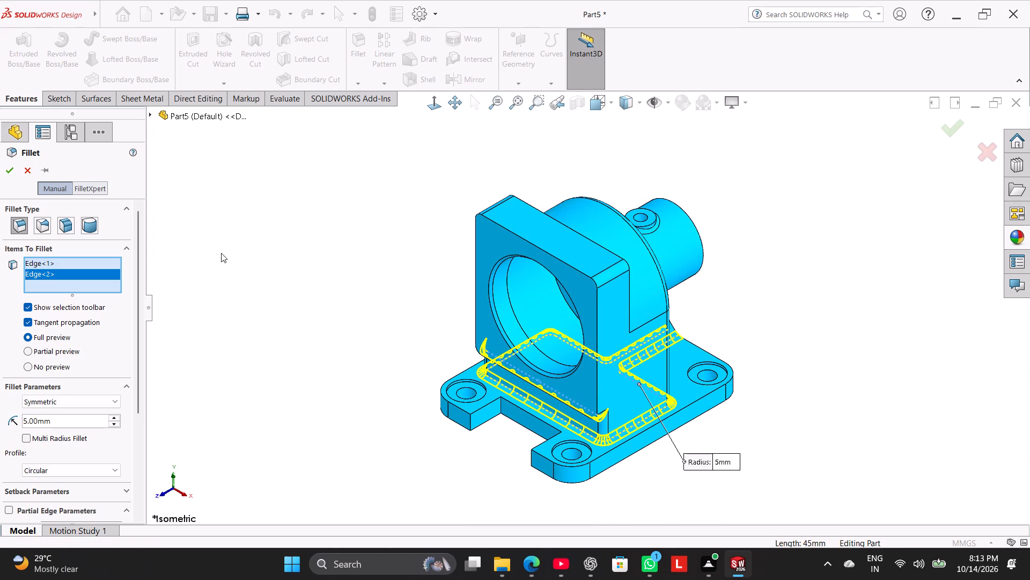
pyautogui.click(8, 166)
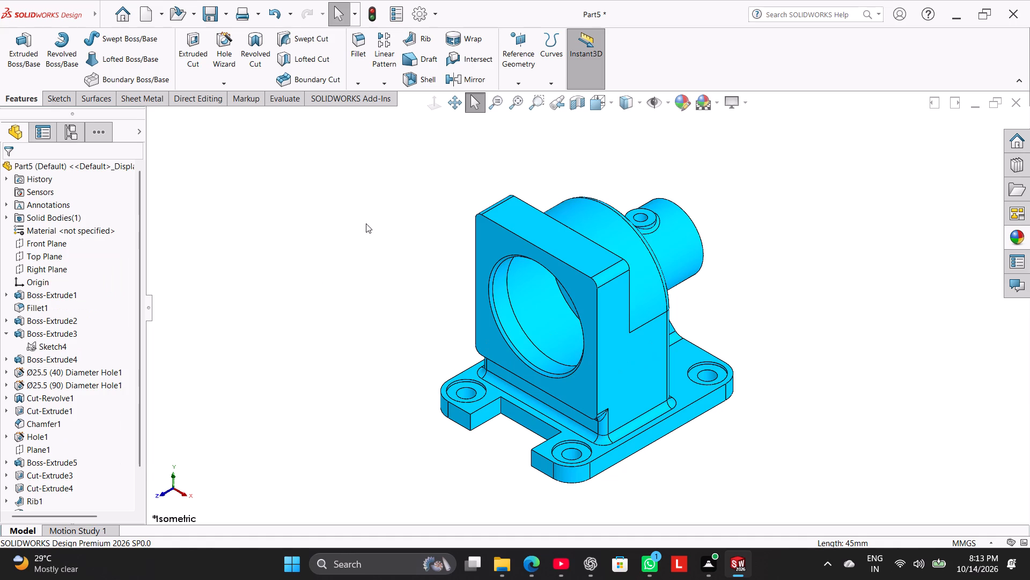
# Create a section view of the bracket along the Right Plane and view the cut face-on.
pyautogui.click(48, 268)
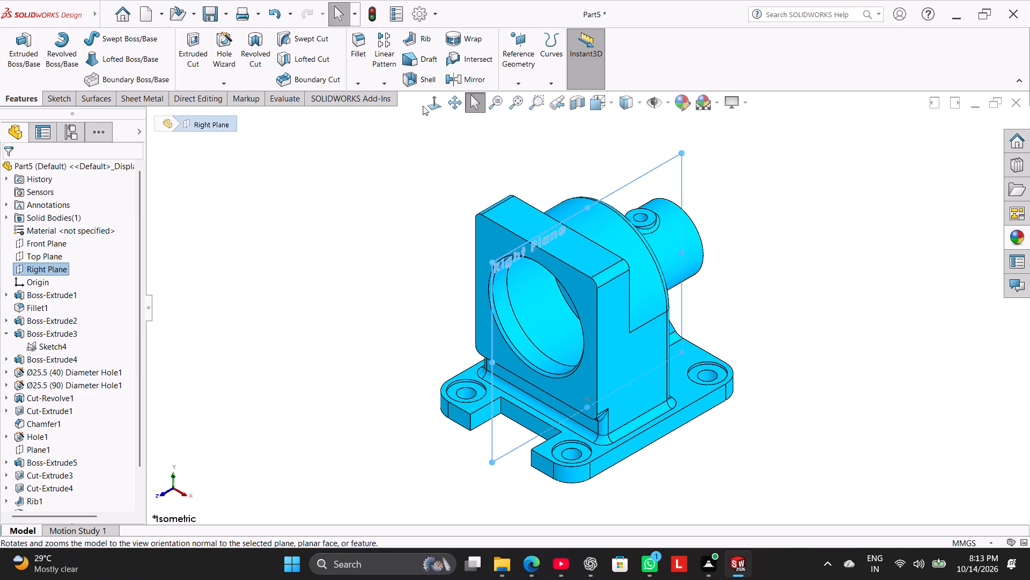
pyautogui.click(572, 100)
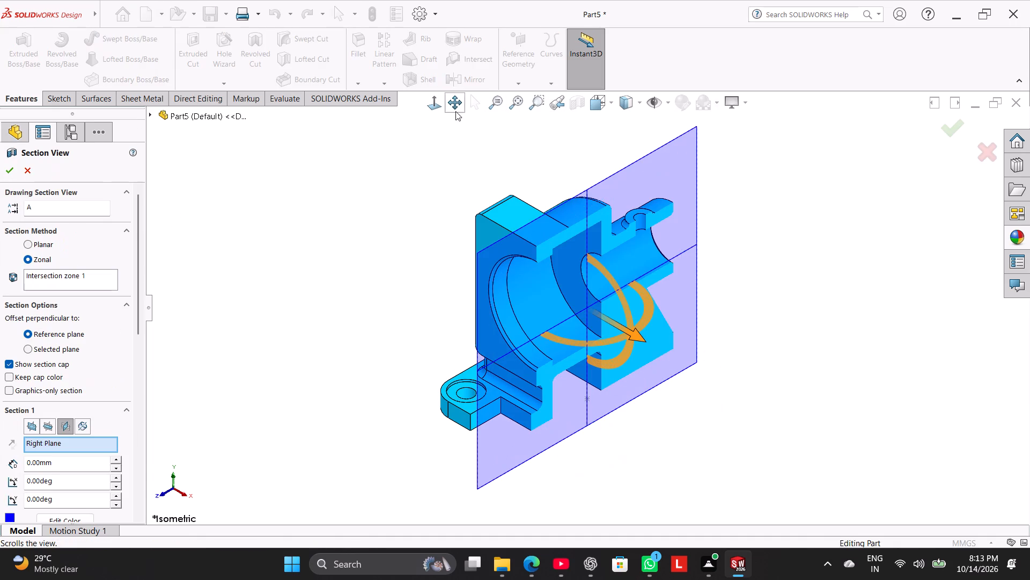
pyautogui.click(441, 108)
pyautogui.click(379, 271)
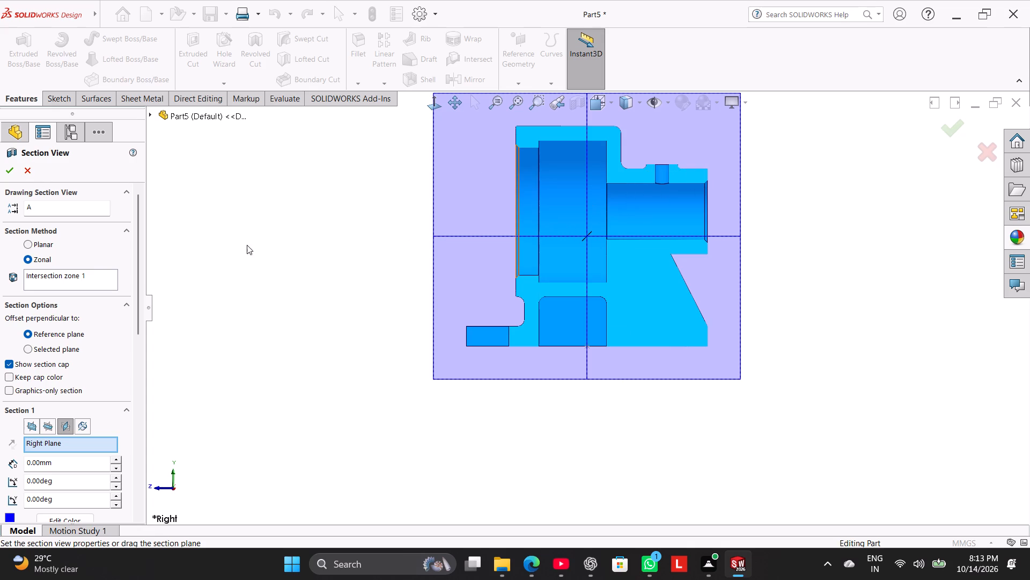
pyautogui.click(14, 175)
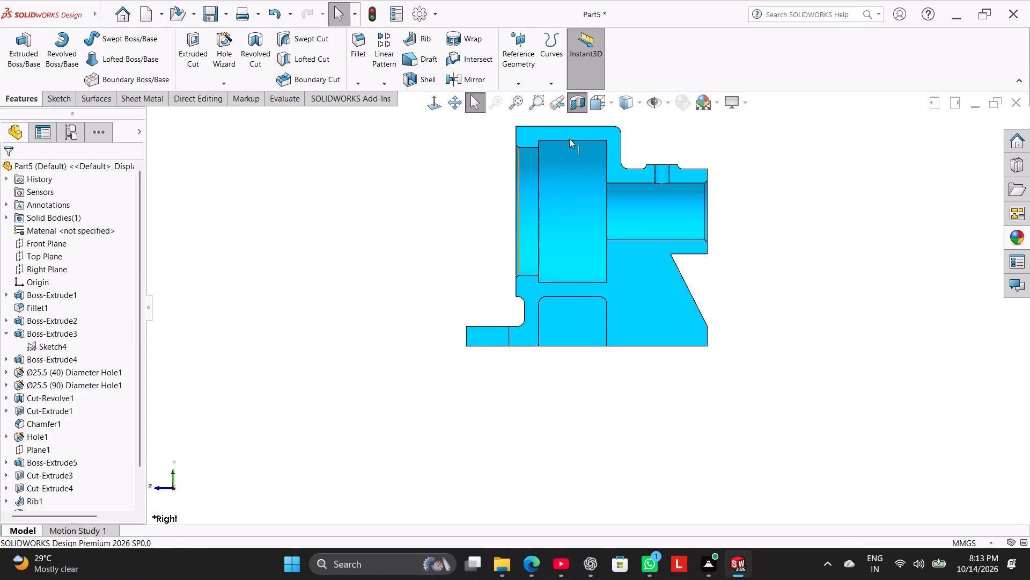
# Turn off the Right Plane section and preview a Front Plane section face-on, then close it without keeping it.
pyautogui.click(511, 179)
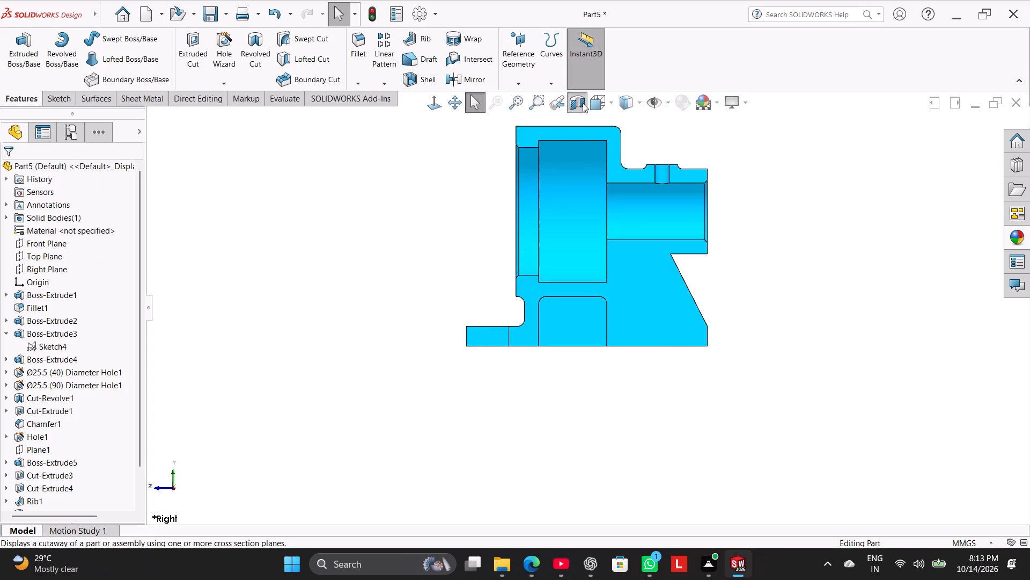
pyautogui.click(583, 103)
pyautogui.click(573, 105)
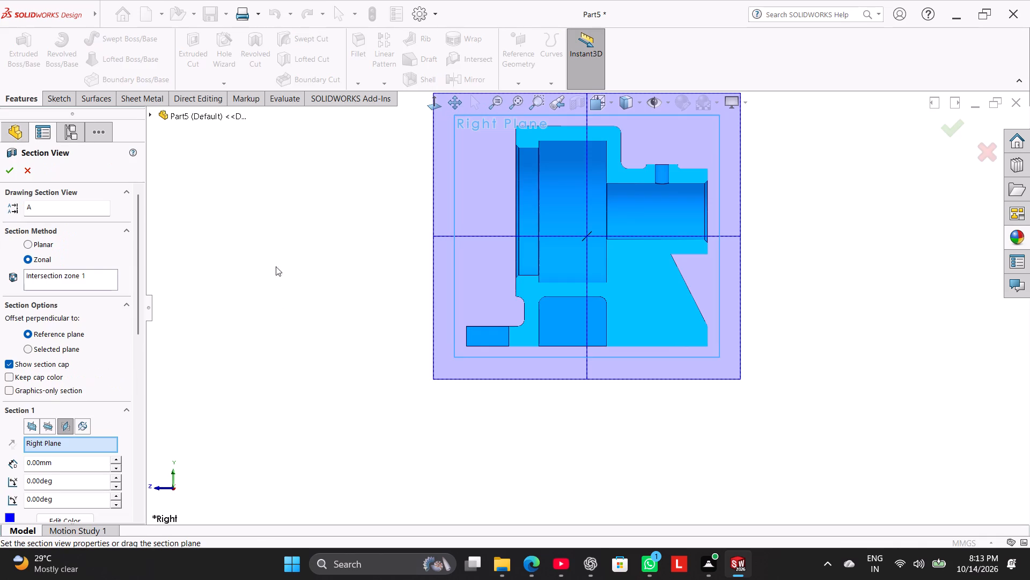
pyautogui.click(31, 423)
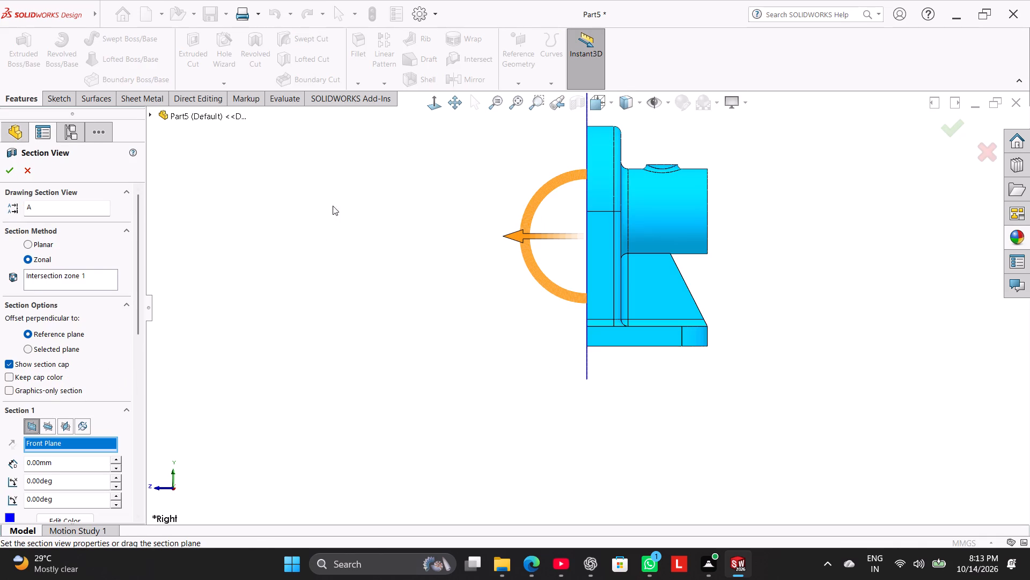
pyautogui.click(433, 110)
pyautogui.click(367, 270)
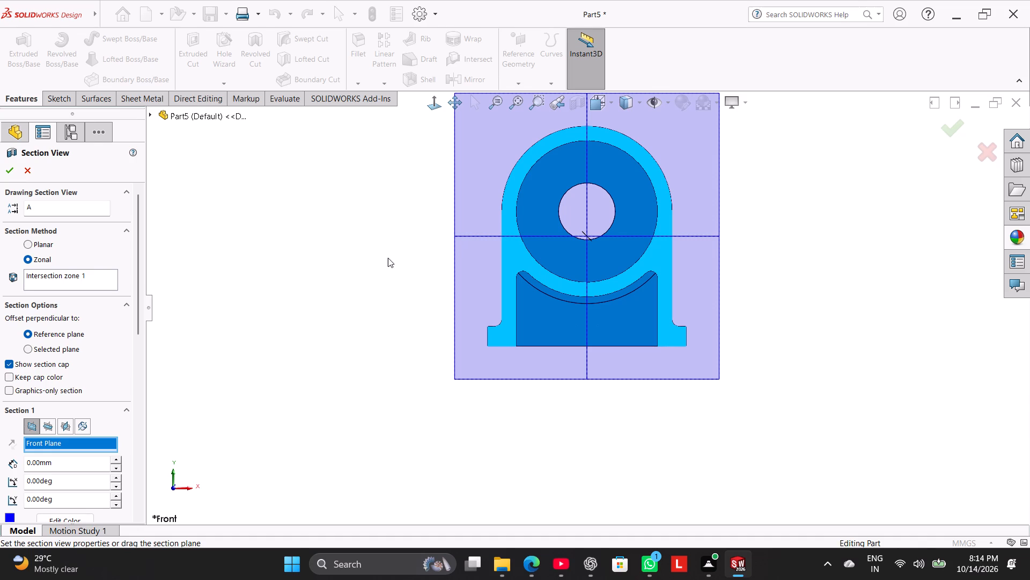
pyautogui.click(431, 112)
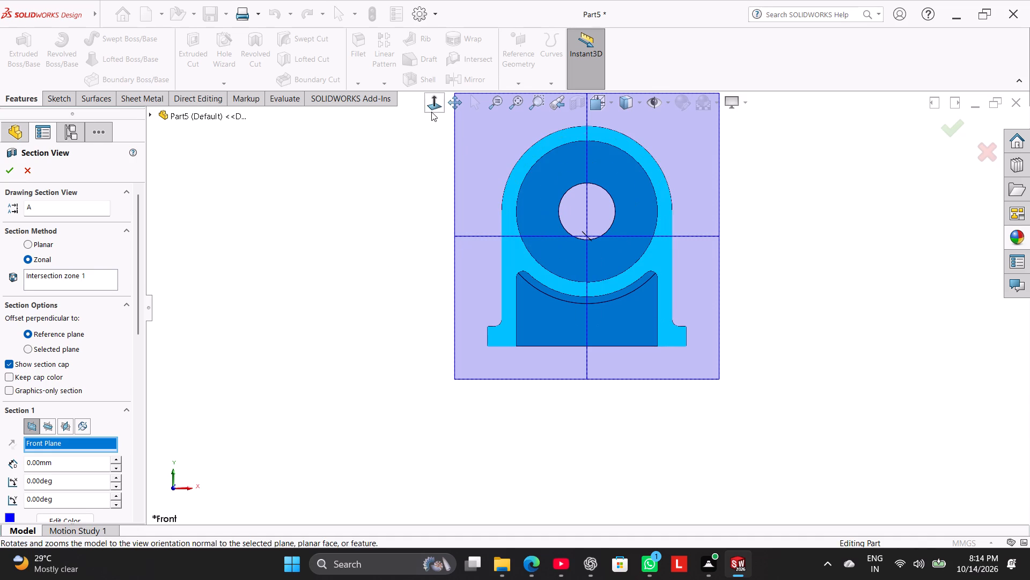
pyautogui.click(433, 103)
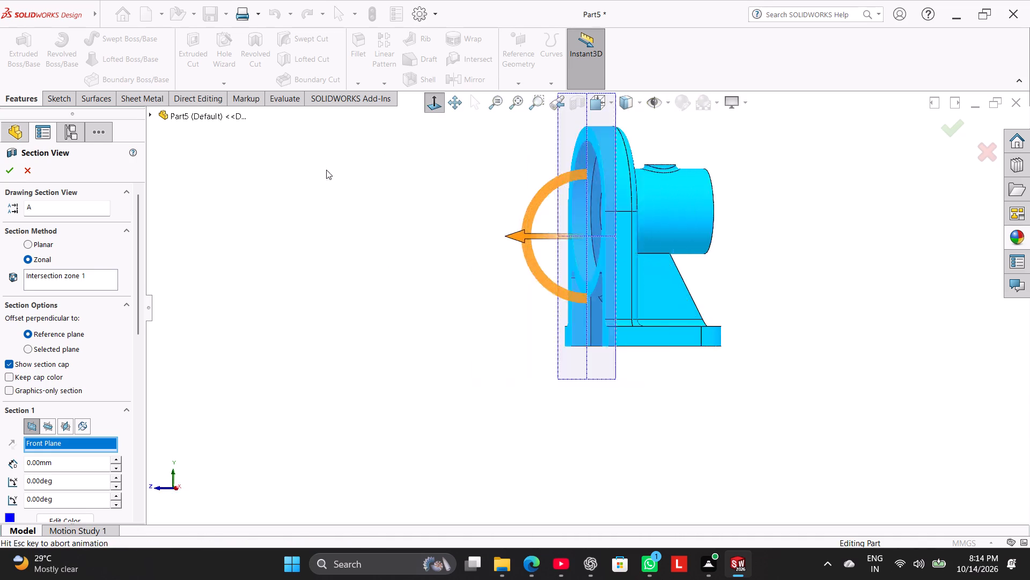
pyautogui.click(28, 168)
# Sketch a center rectangle about 109 mm wide on the front plate's face, centred on the bore.
pyautogui.moveTo(396, 323); pyautogui.dragTo(521, 198, button='right')
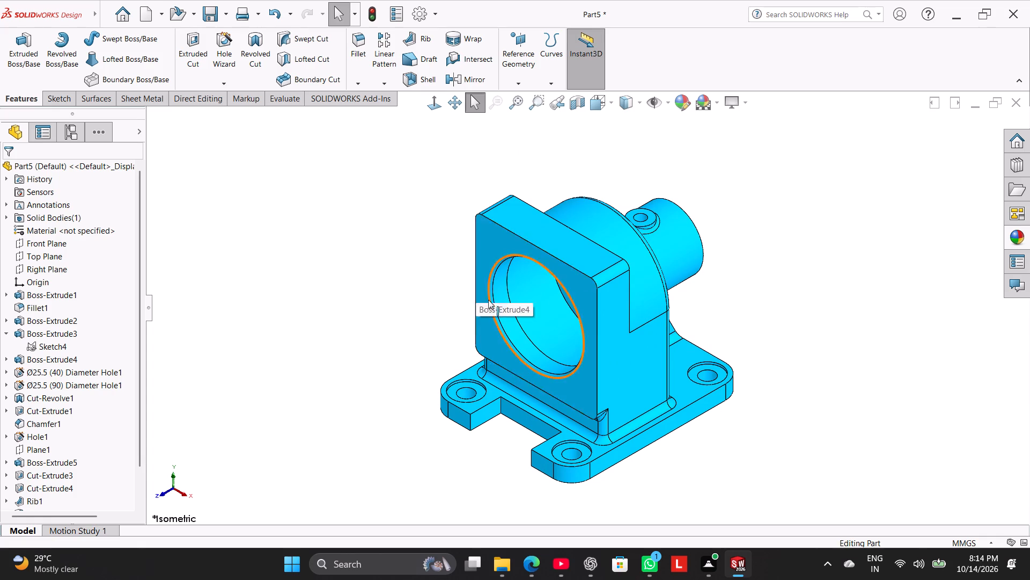
pyautogui.moveTo(477, 345); pyautogui.dragTo(530, 209, button='middle')
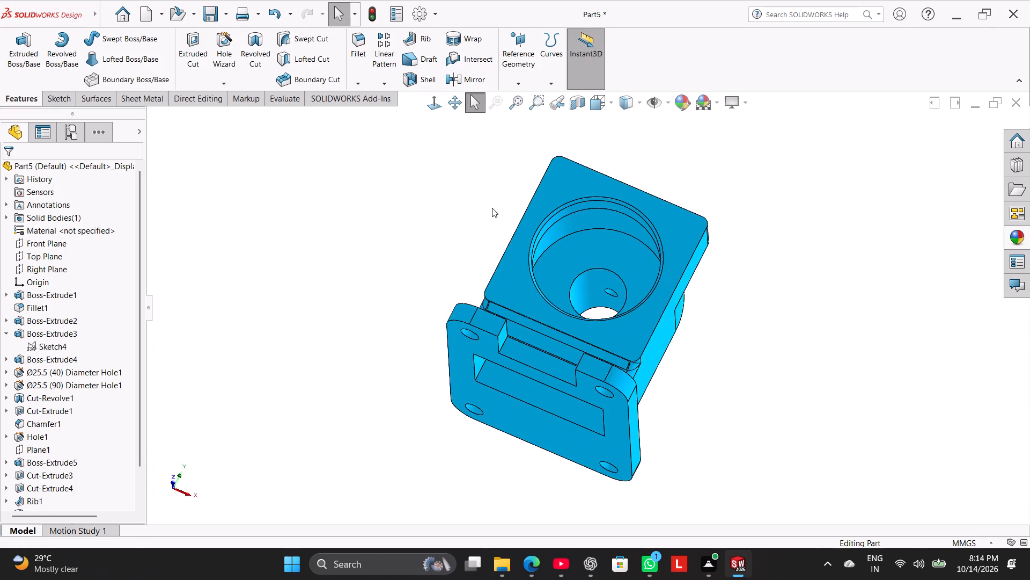
pyautogui.moveTo(489, 214); pyautogui.dragTo(492, 318, button='middle')
pyautogui.moveTo(440, 341); pyautogui.dragTo(462, 275, button='right')
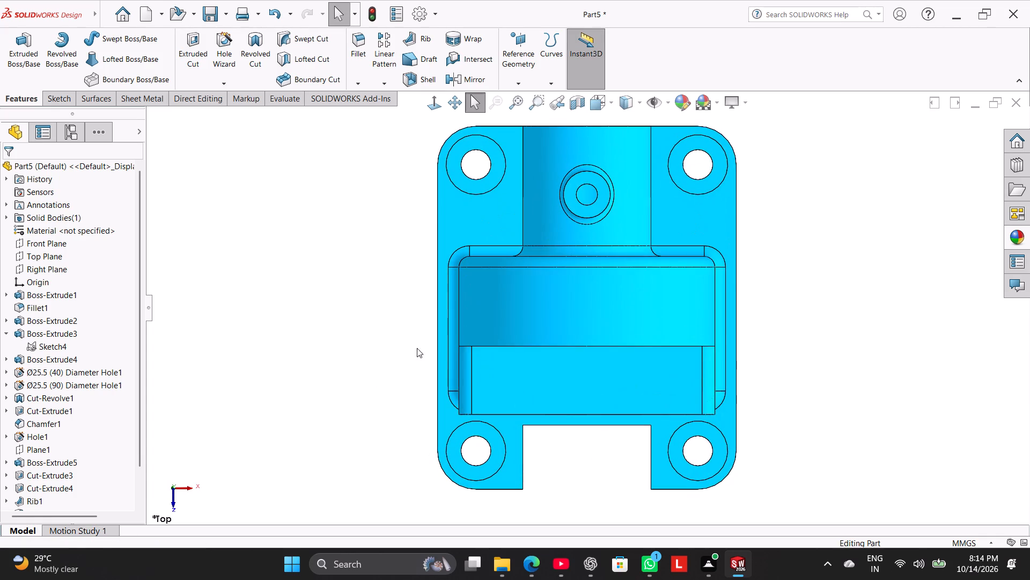
pyautogui.moveTo(417, 348); pyautogui.dragTo(466, 234, button='right')
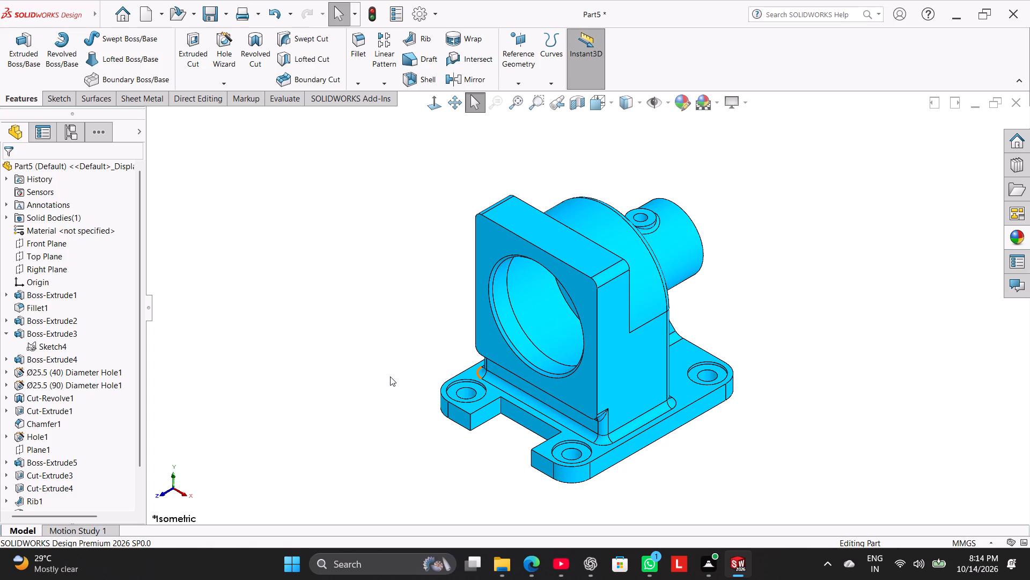
pyautogui.click(573, 272)
pyautogui.click(622, 240)
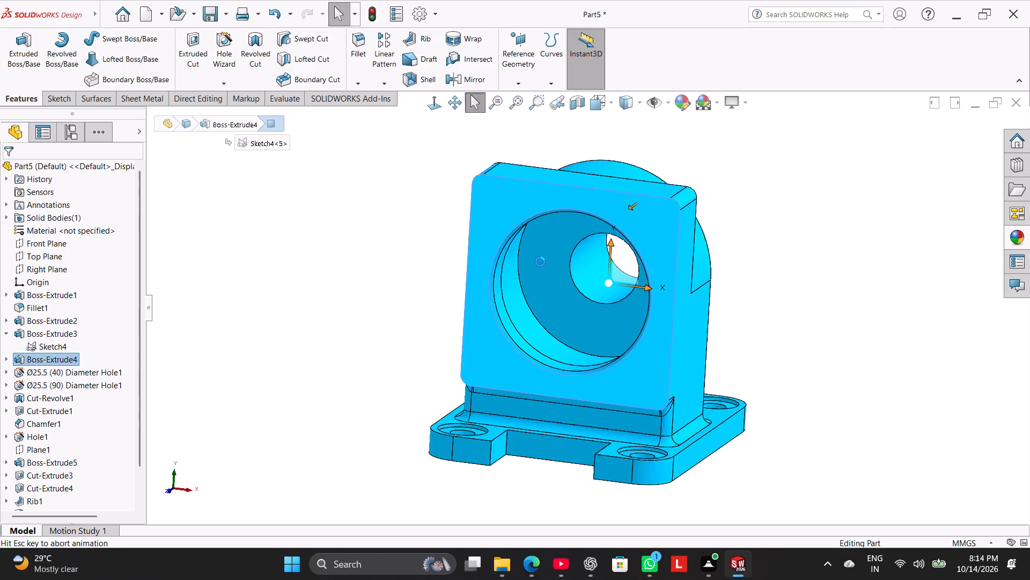
pyautogui.click(254, 247)
pyautogui.click(99, 60)
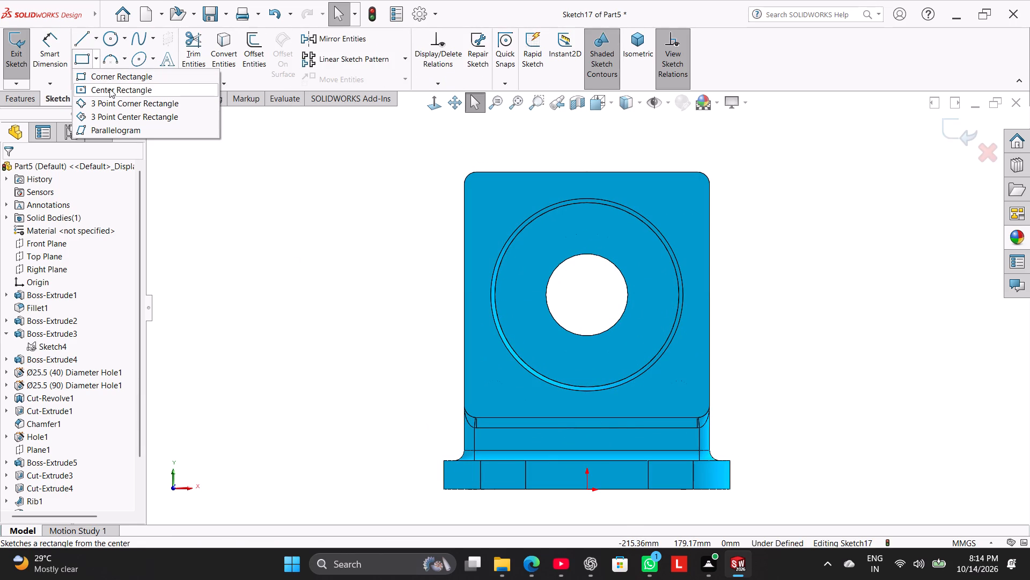
pyautogui.click(109, 89)
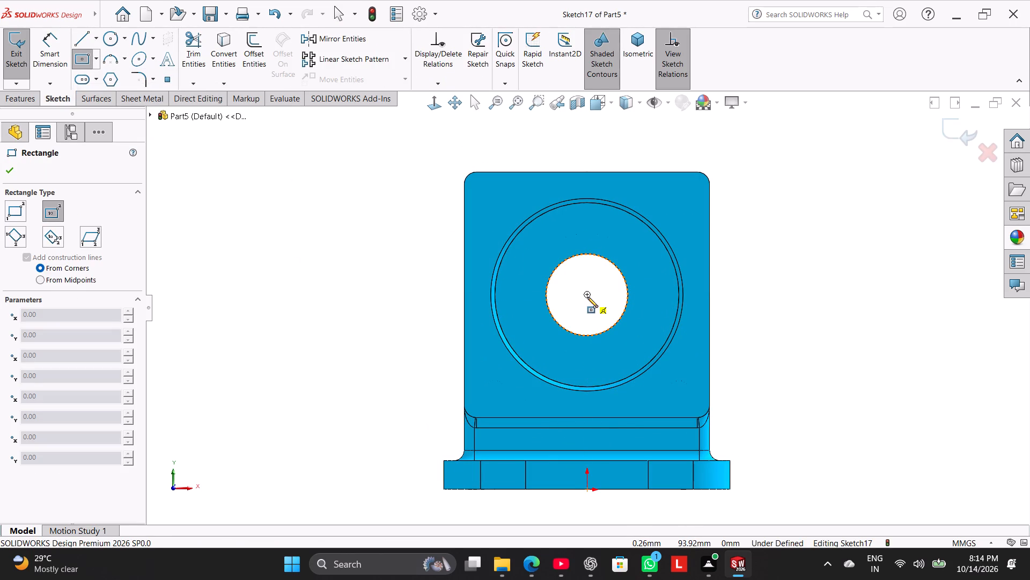
pyautogui.click(587, 294)
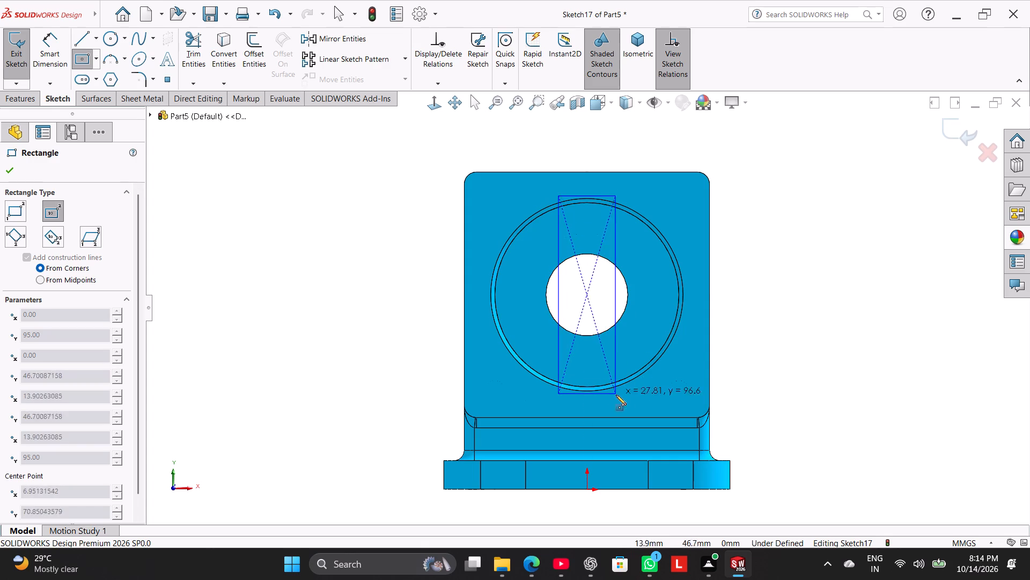
pyautogui.click(698, 392)
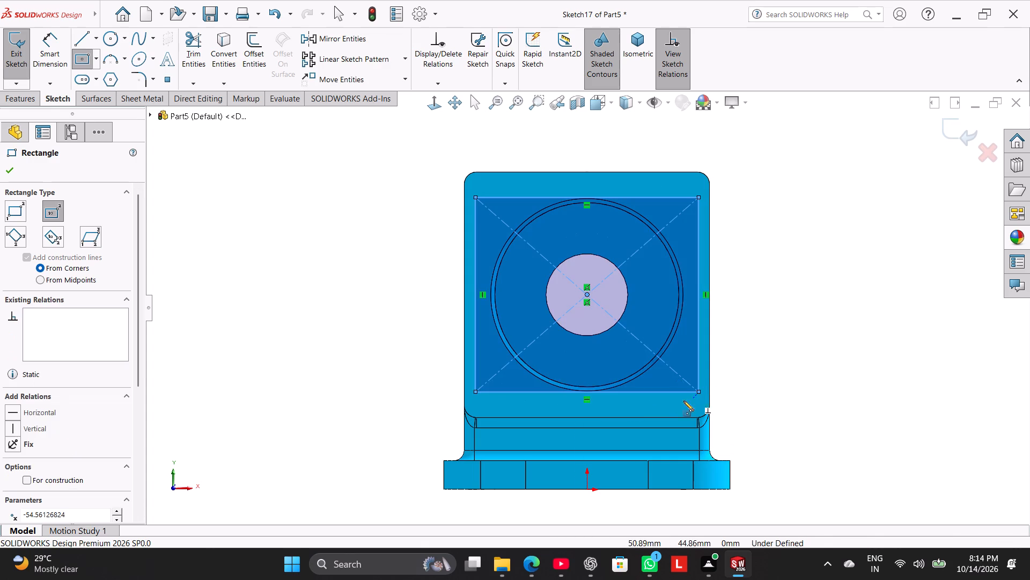
pyautogui.rightClick(393, 345)
pyautogui.click(425, 354)
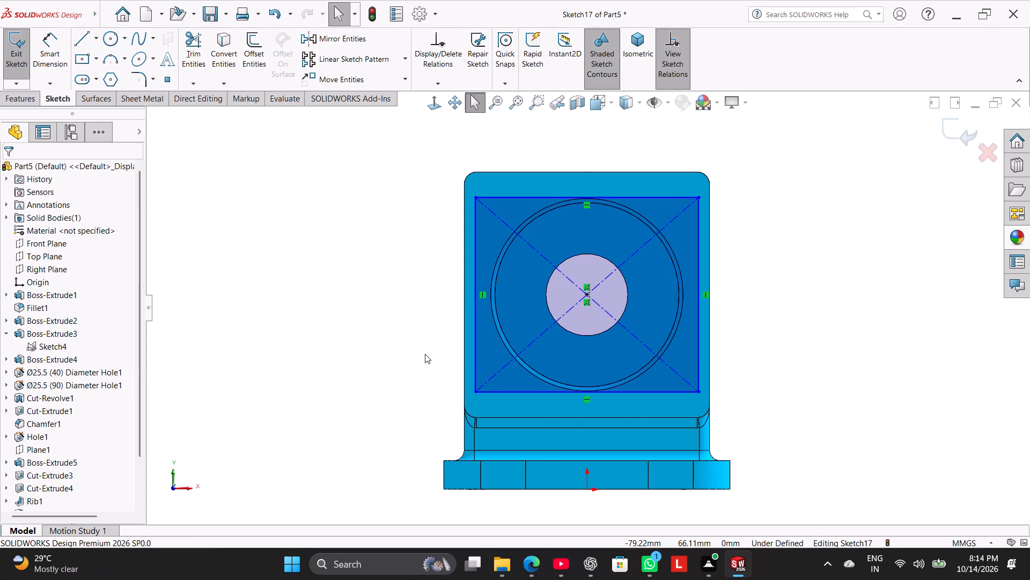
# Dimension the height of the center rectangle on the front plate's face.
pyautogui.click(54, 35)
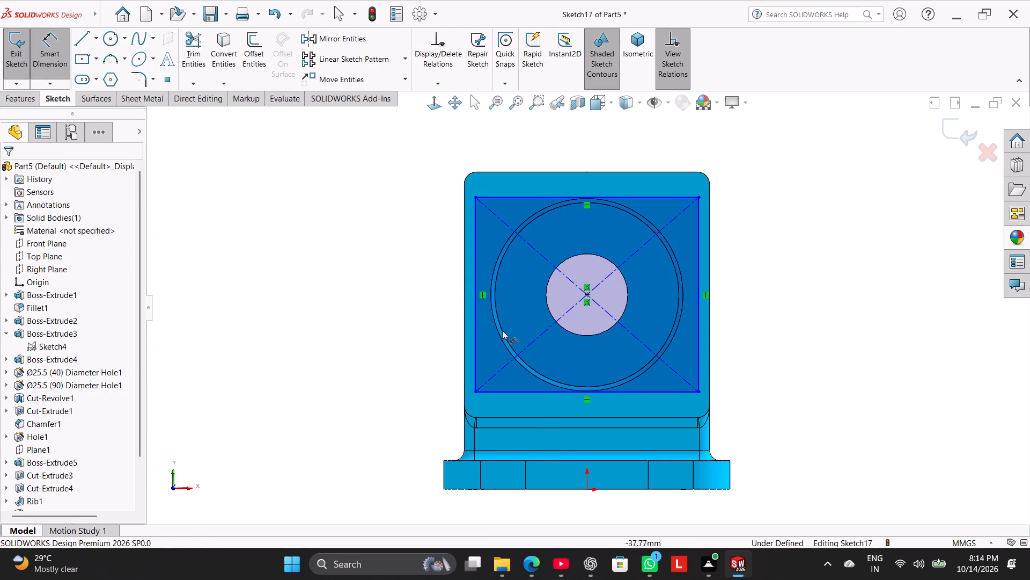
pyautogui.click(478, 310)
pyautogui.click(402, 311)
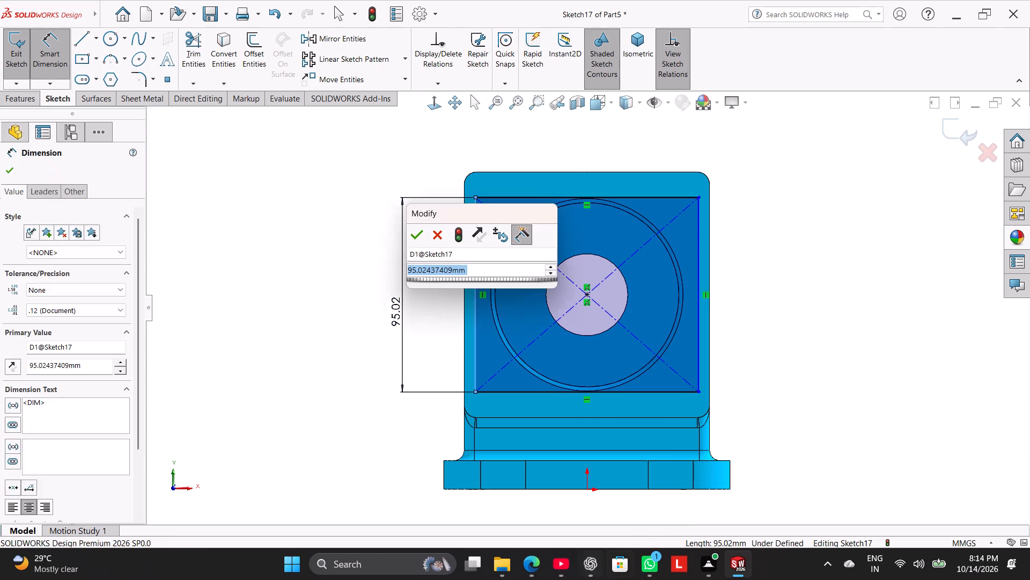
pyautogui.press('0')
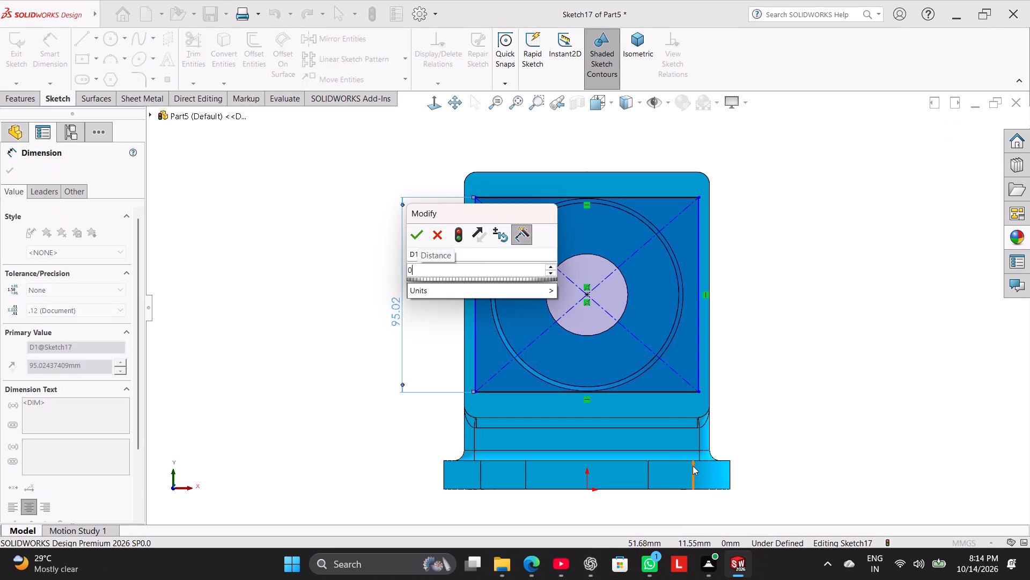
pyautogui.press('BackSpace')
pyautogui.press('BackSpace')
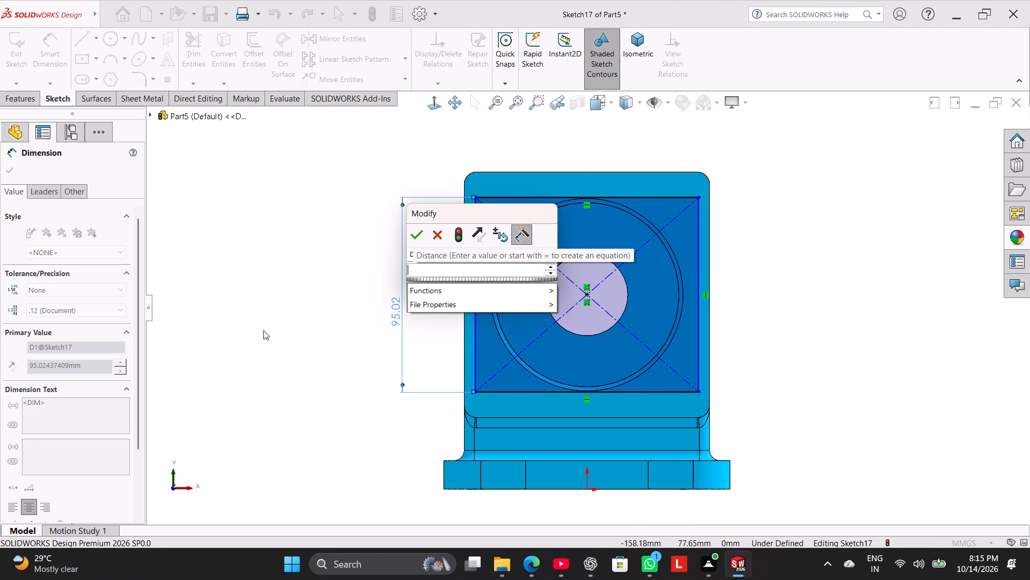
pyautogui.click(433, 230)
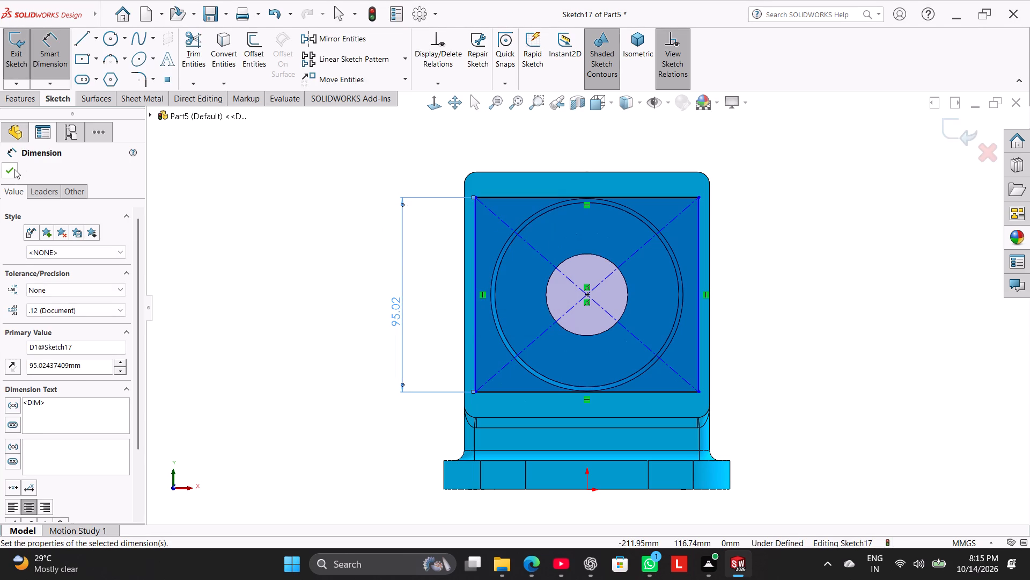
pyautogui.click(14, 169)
# Exit the rectangle sketch on the front plate and delete it from the model.
pyautogui.moveTo(137, 344); pyautogui.dragTo(144, 409)
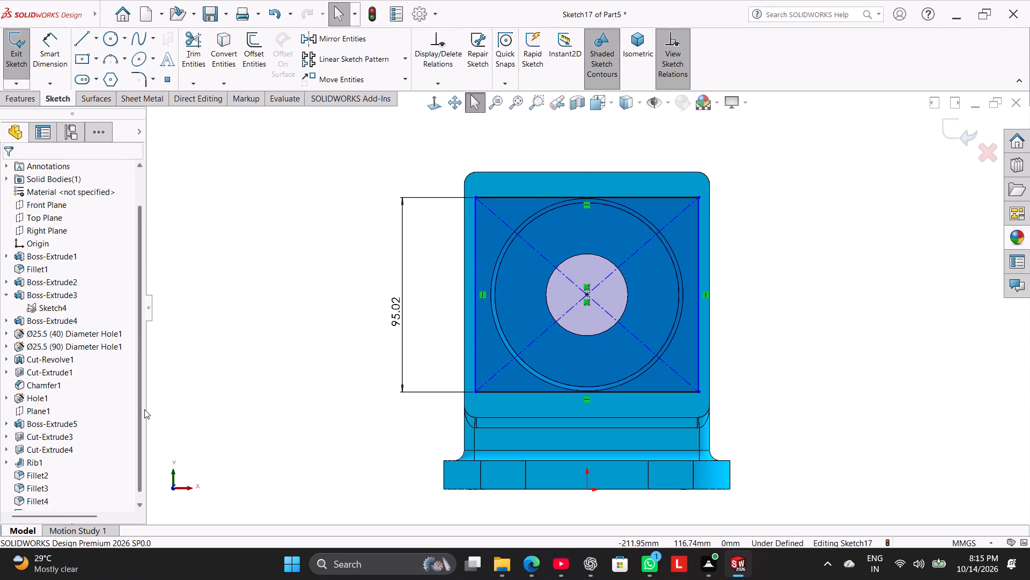
pyautogui.moveTo(144, 409); pyautogui.dragTo(138, 411)
pyautogui.click(18, 43)
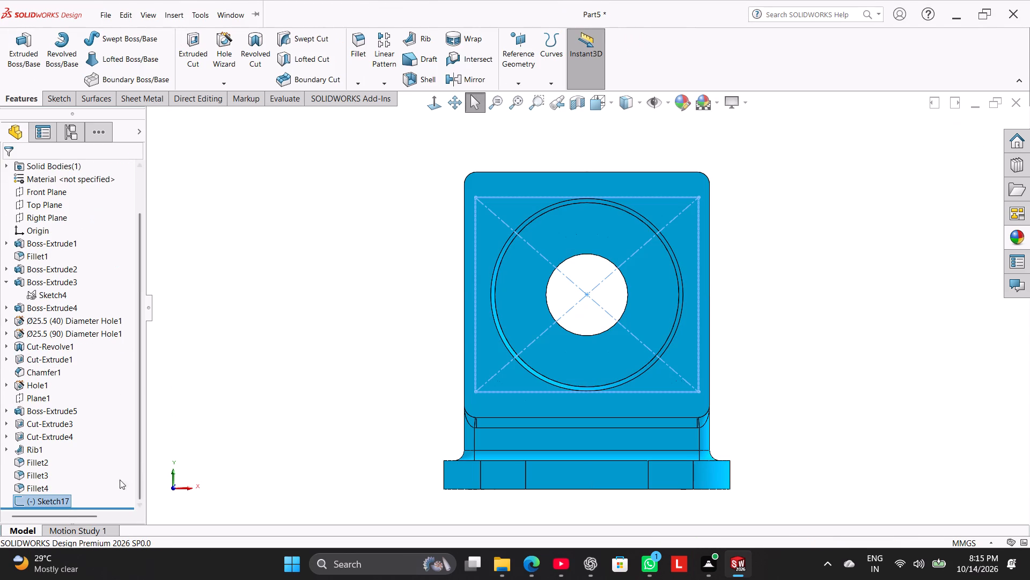
pyautogui.rightClick(68, 494)
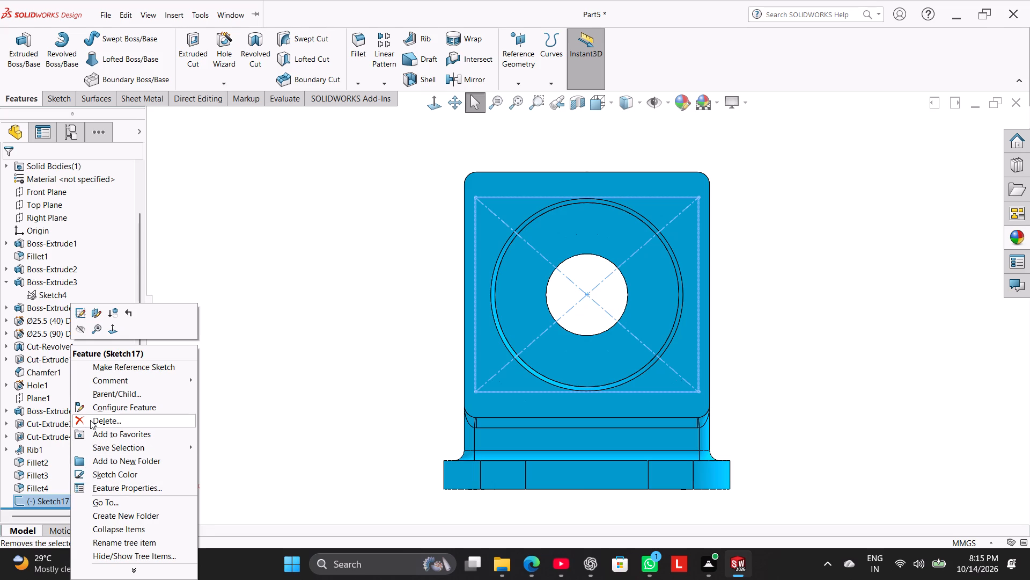
pyautogui.click(90, 420)
pyautogui.moveTo(579, 204); pyautogui.dragTo(573, 207)
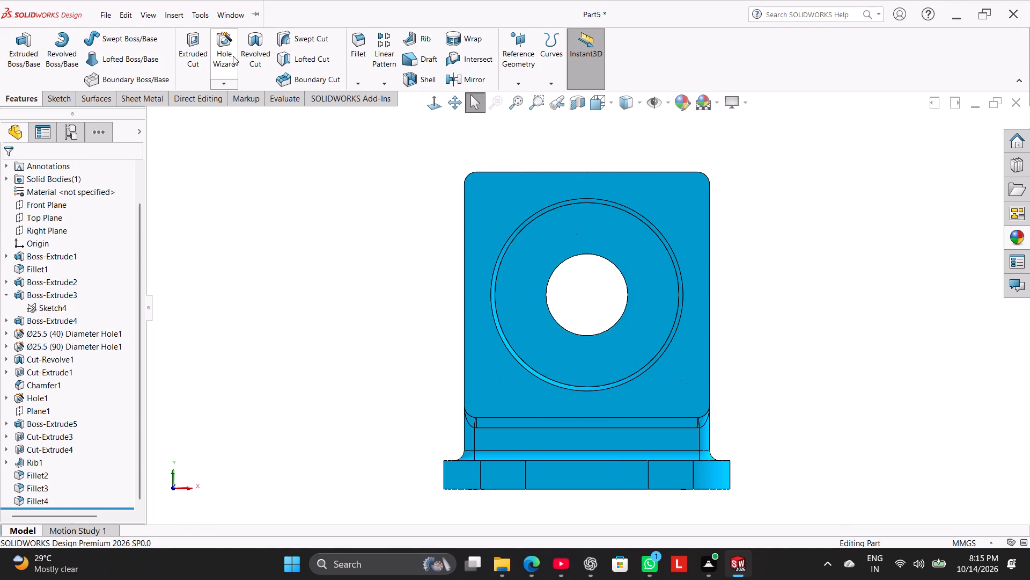
# Start a Hole Wizard straight tap using the GB standard, type Tapped hole, size M10.
pyautogui.click(233, 56)
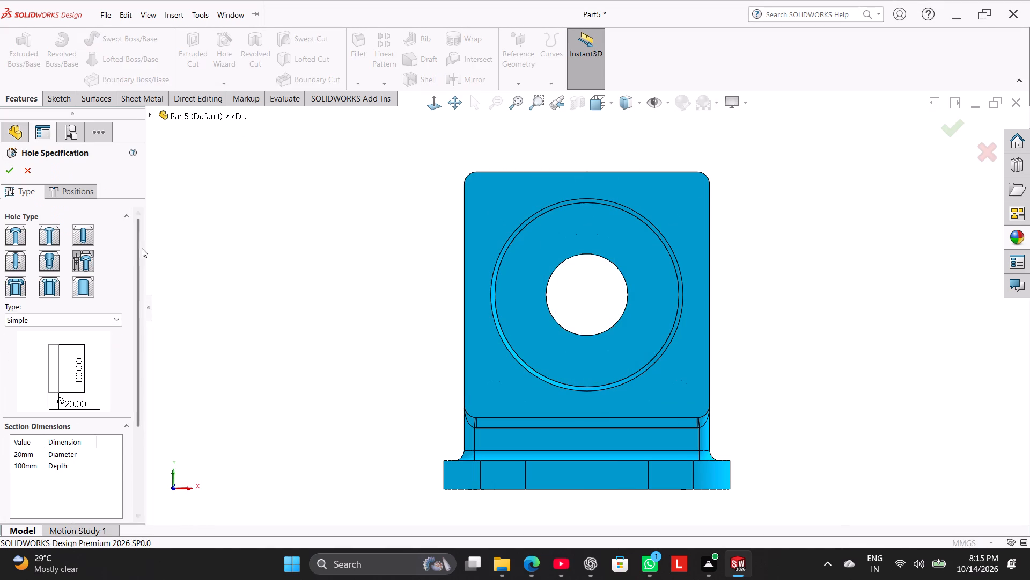
pyautogui.moveTo(140, 246); pyautogui.dragTo(160, 208)
pyautogui.click(20, 260)
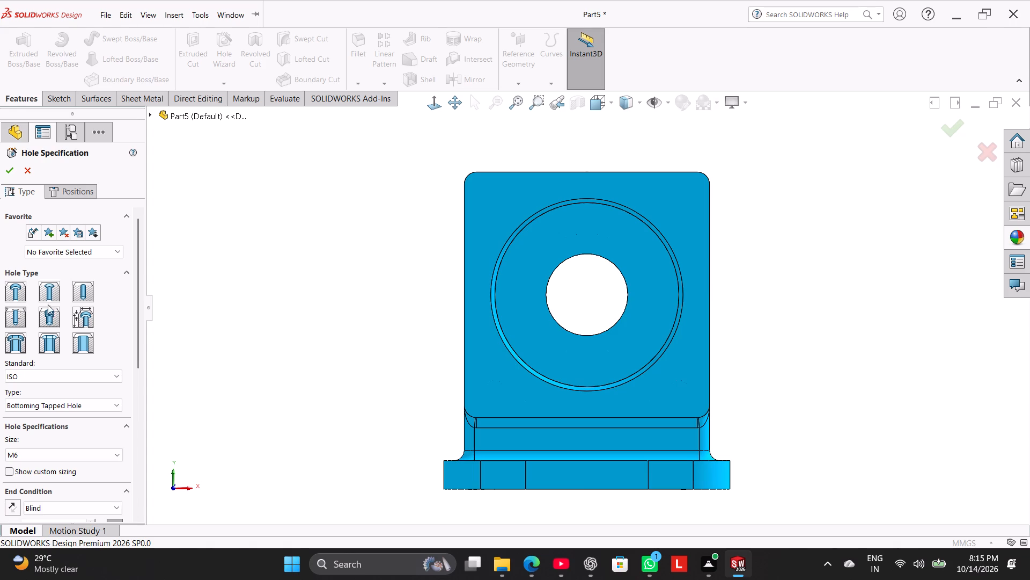
pyautogui.click(75, 376)
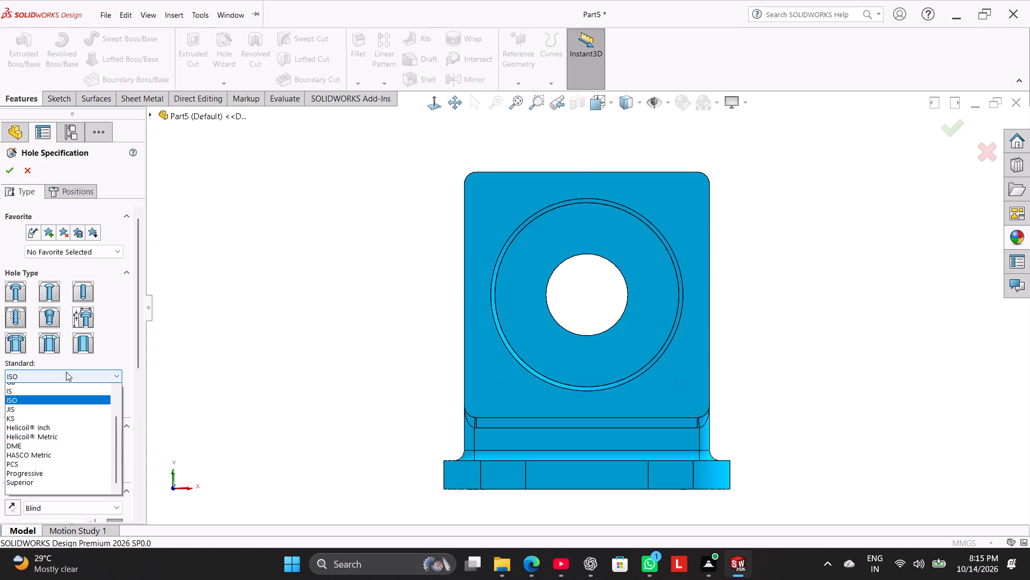
pyautogui.click(63, 387)
pyautogui.click(94, 398)
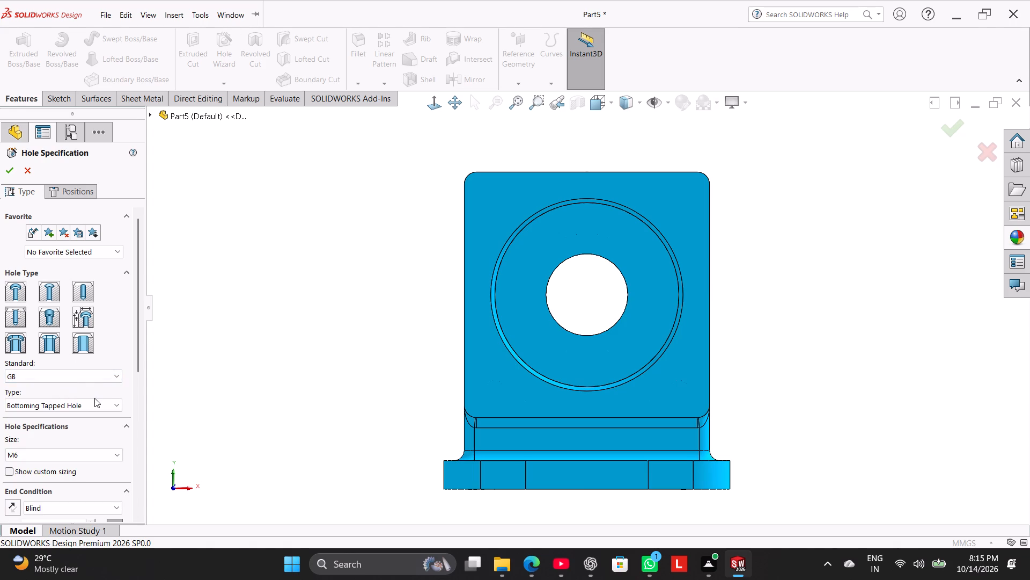
pyautogui.click(94, 400)
pyautogui.click(100, 434)
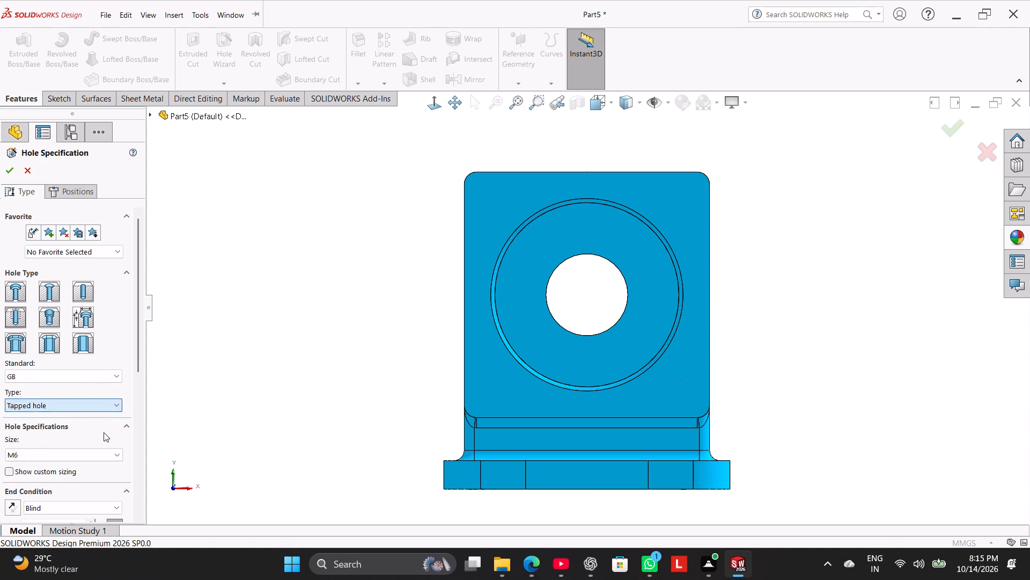
pyautogui.moveTo(138, 360); pyautogui.dragTo(145, 415)
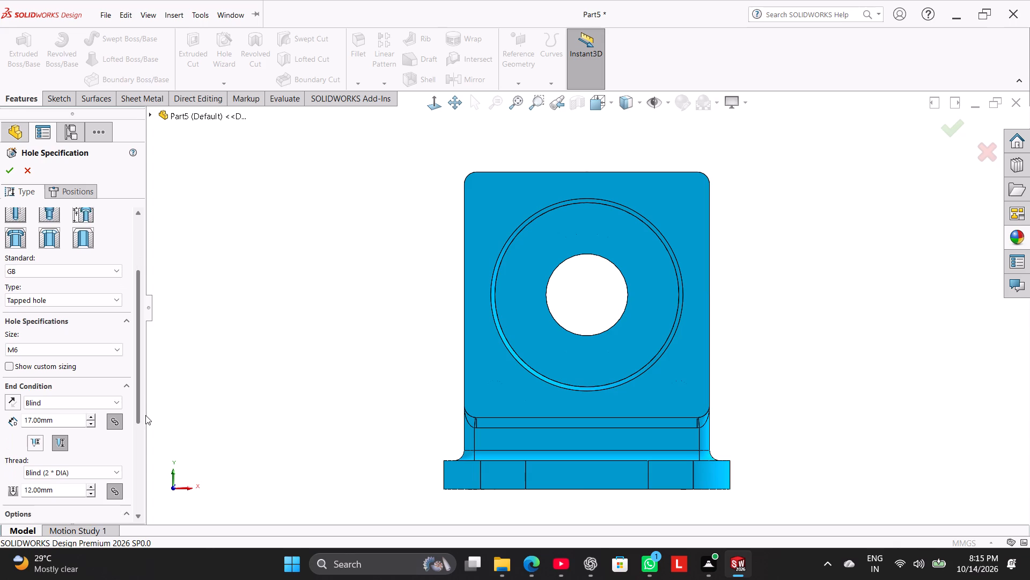
pyautogui.moveTo(145, 415); pyautogui.dragTo(142, 416)
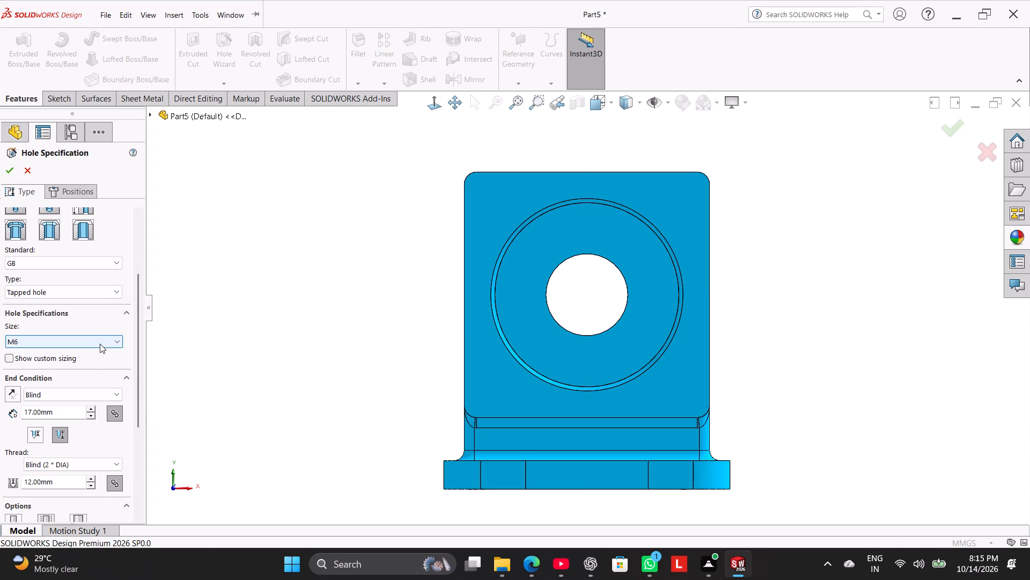
pyautogui.click(100, 344)
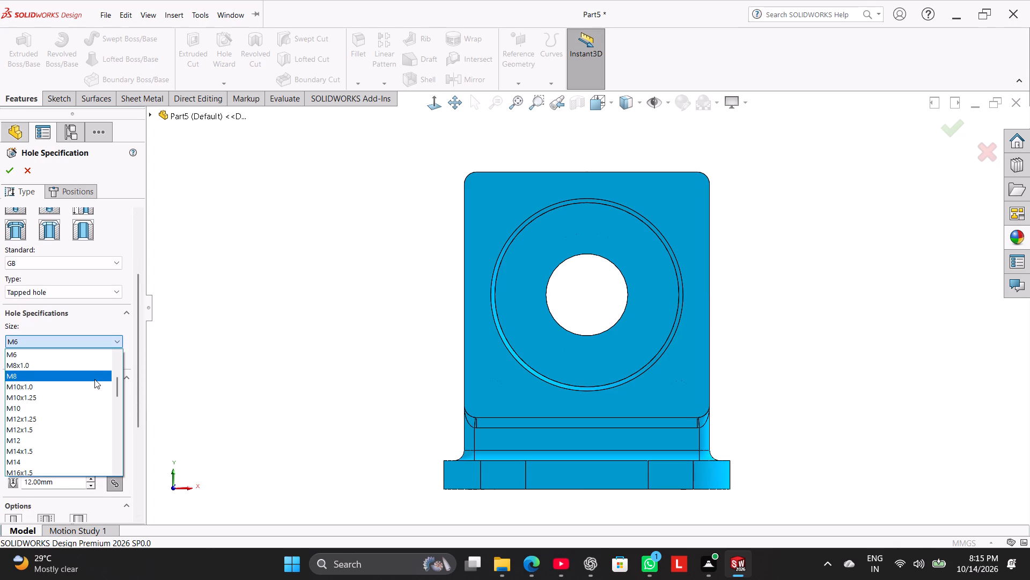
pyautogui.click(88, 410)
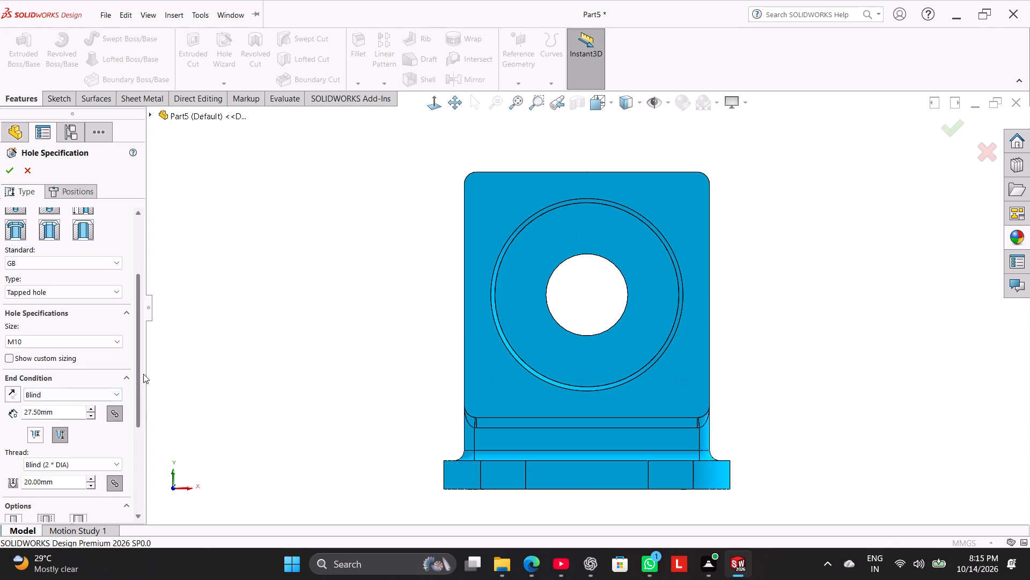
# Set the blind hole depth to 10 mm, measured up to the shoulder, and the thread depth to 10 mm.
pyautogui.moveTo(141, 374); pyautogui.dragTo(141, 403)
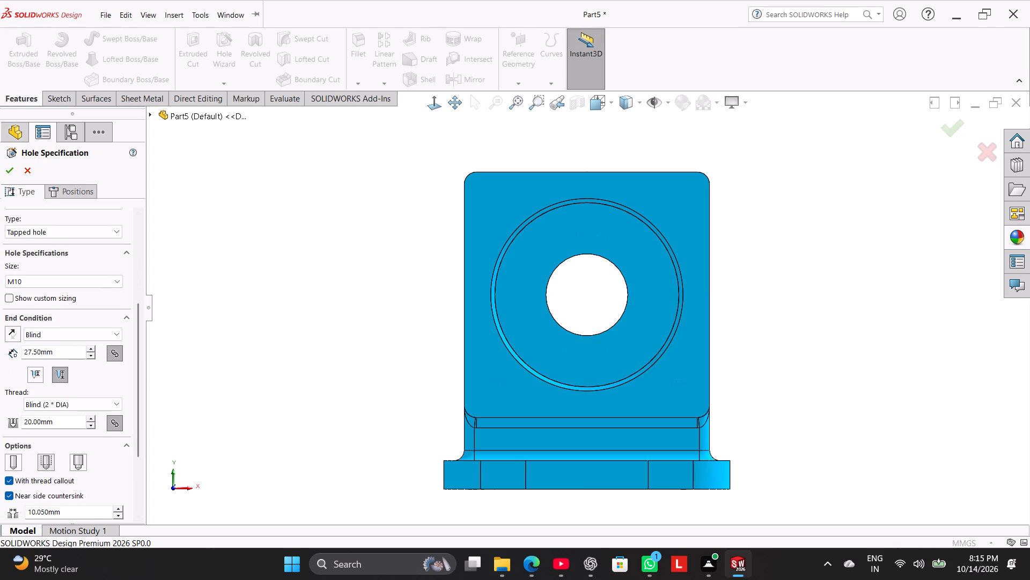
pyautogui.doubleClick(68, 356)
pyautogui.write('10')
pyautogui.press('Return')
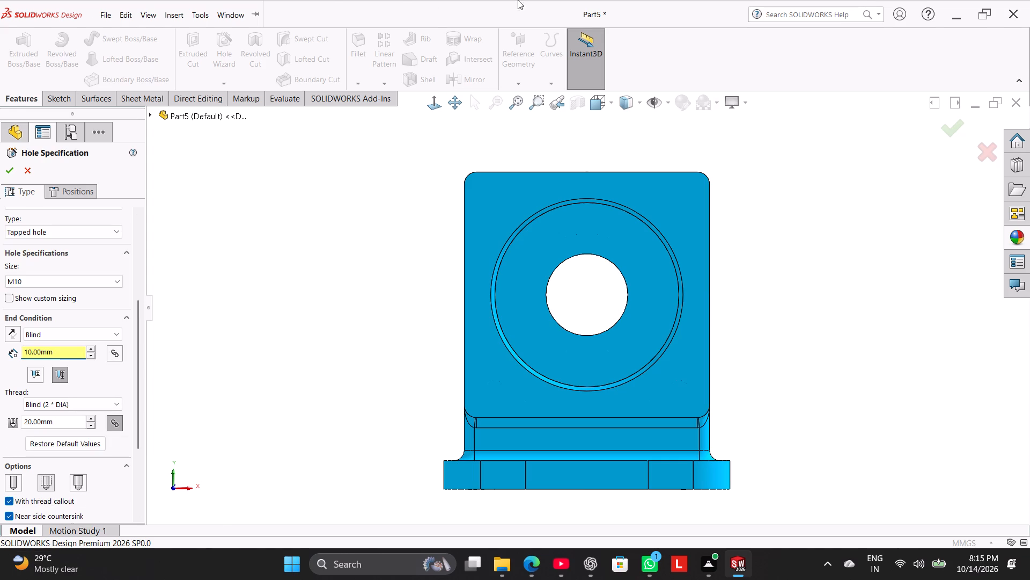
pyautogui.click(34, 375)
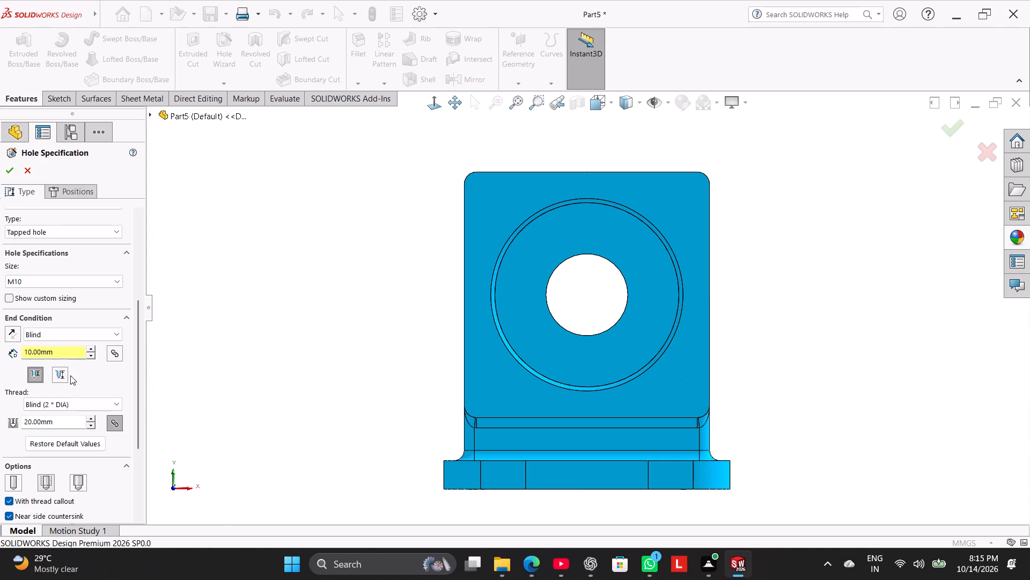
pyautogui.moveTo(138, 356); pyautogui.dragTo(134, 394)
pyautogui.doubleClick(56, 346)
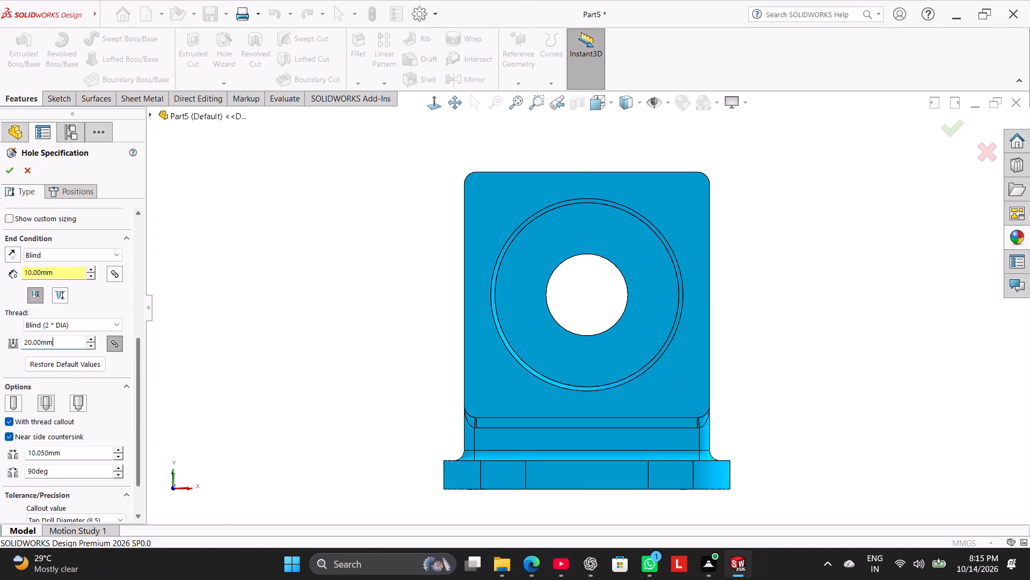
pyautogui.write('10')
pyautogui.press('Return')
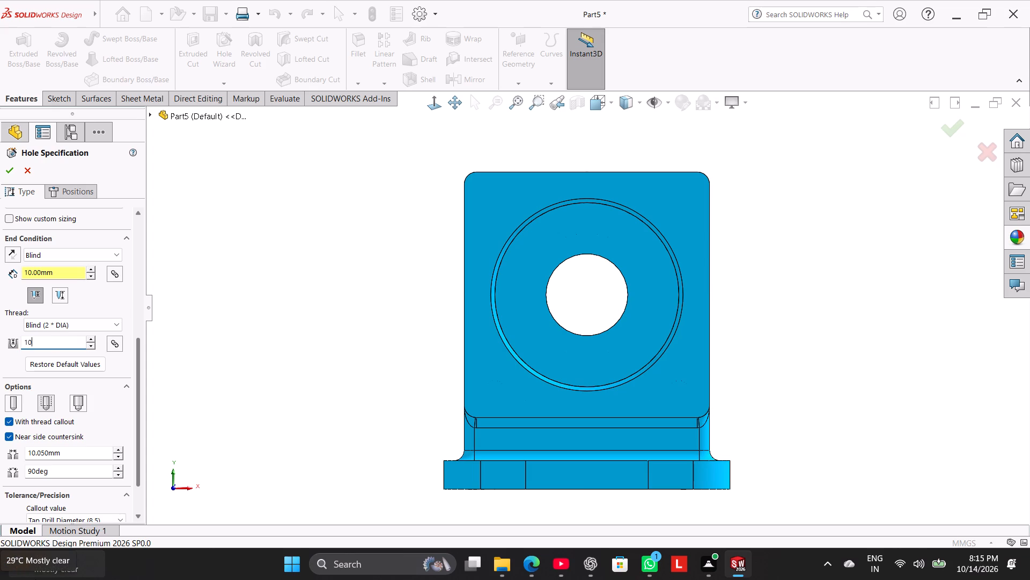
# Turn off the near side countersink and choose the cosmetic thread option for the tapped hole.
pyautogui.click(6, 437)
pyautogui.moveTo(142, 386); pyautogui.dragTo(145, 417)
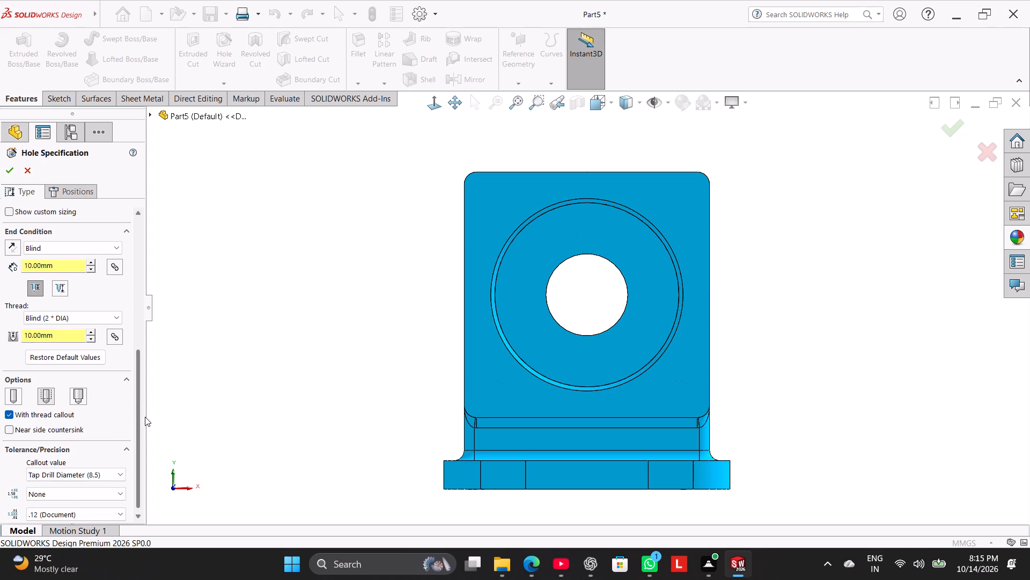
pyautogui.moveTo(145, 417); pyautogui.dragTo(144, 423)
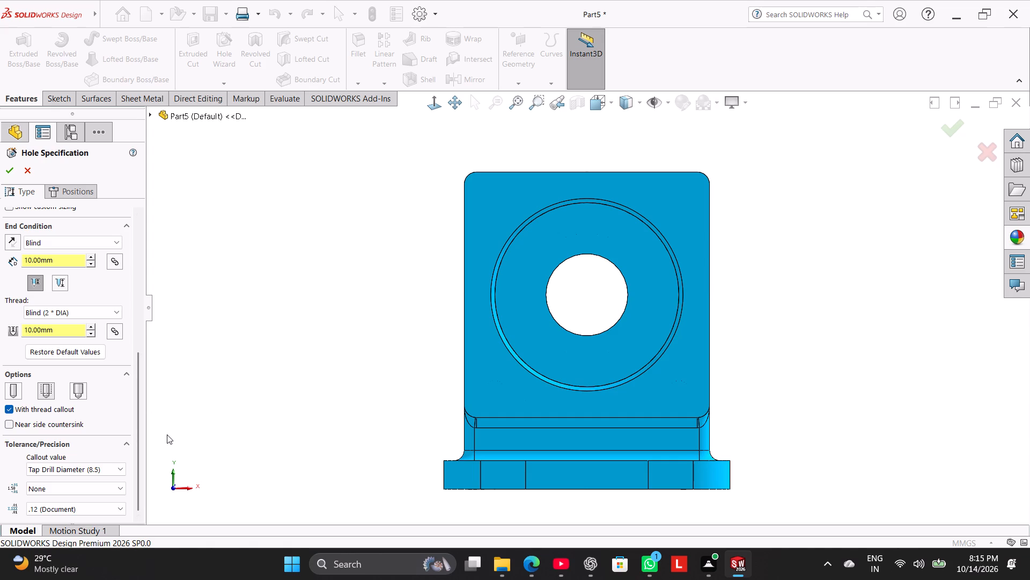
pyautogui.click(41, 392)
# Place the hole position sketch on the front plate's face and draw a center rectangle about 97 mm high, centred on the bore.
pyautogui.moveTo(137, 358); pyautogui.dragTo(122, 211)
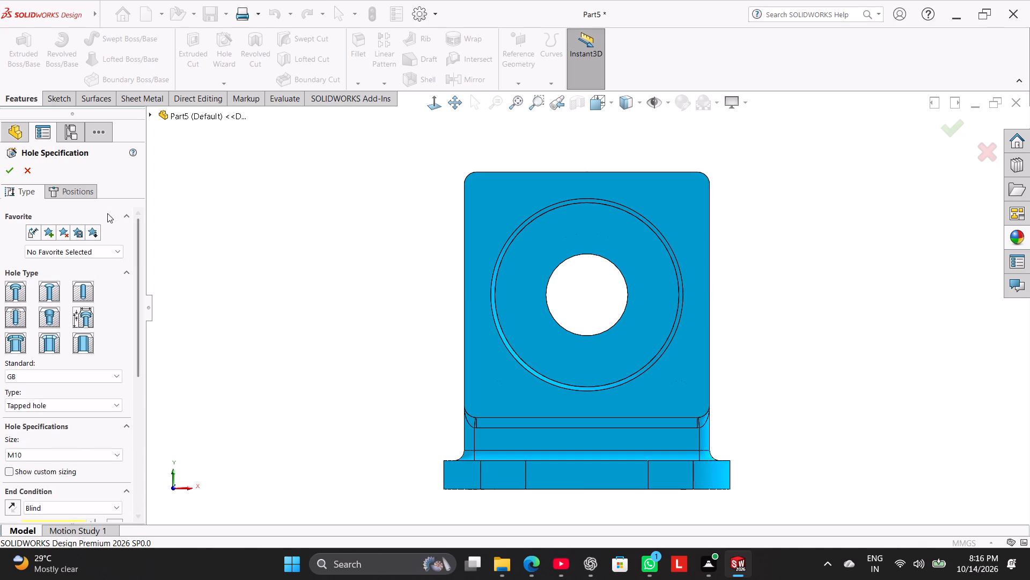
pyautogui.click(86, 195)
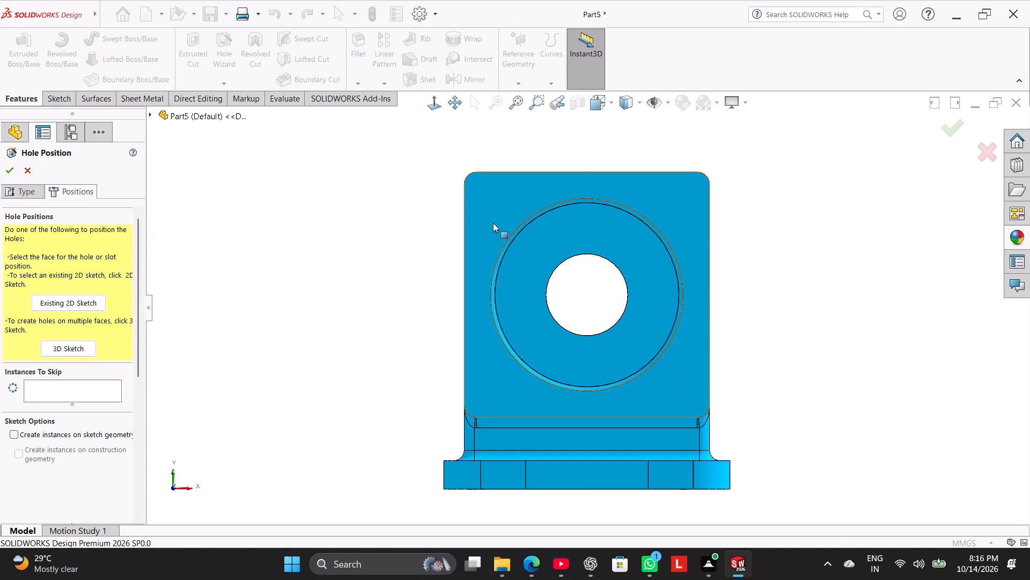
pyautogui.click(496, 221)
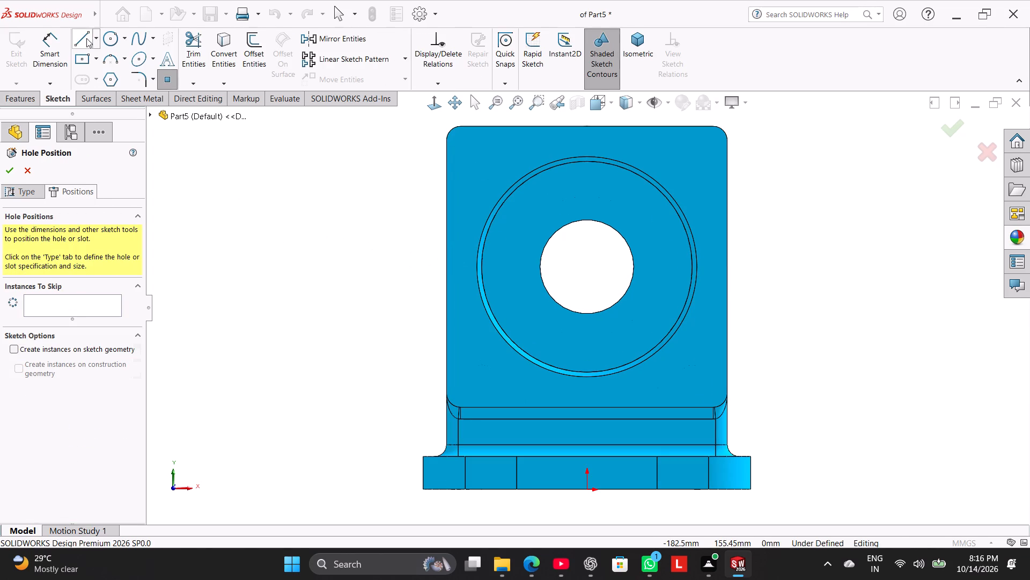
pyautogui.click(94, 62)
pyautogui.click(105, 86)
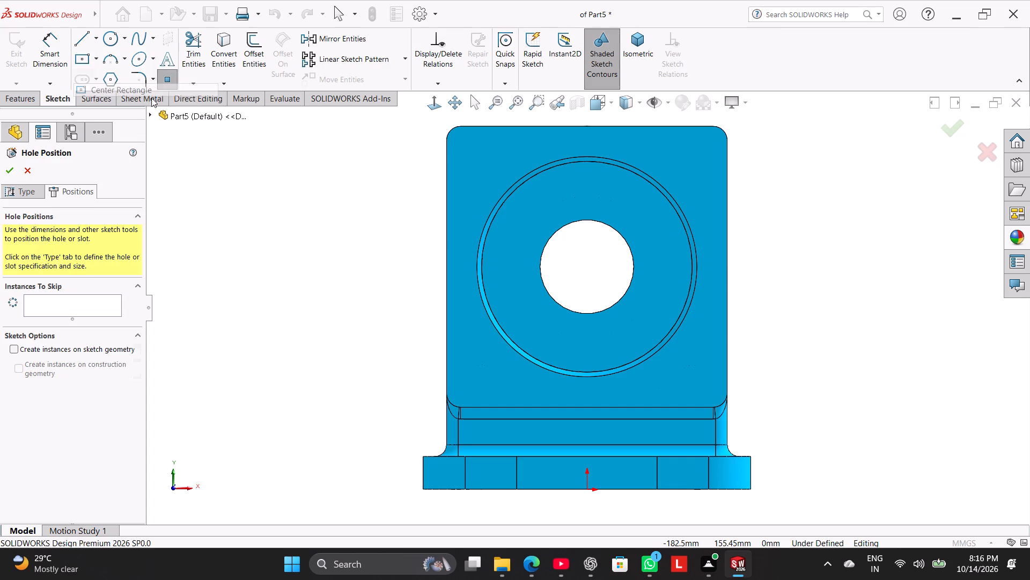
pyautogui.click(586, 265)
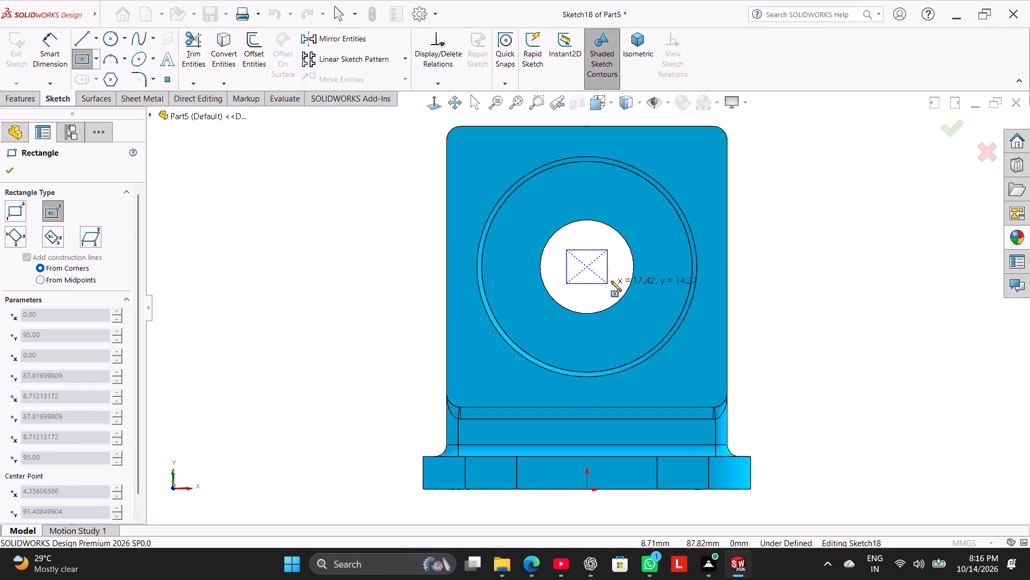
pyautogui.click(707, 381)
pyautogui.rightClick(359, 264)
pyautogui.click(378, 274)
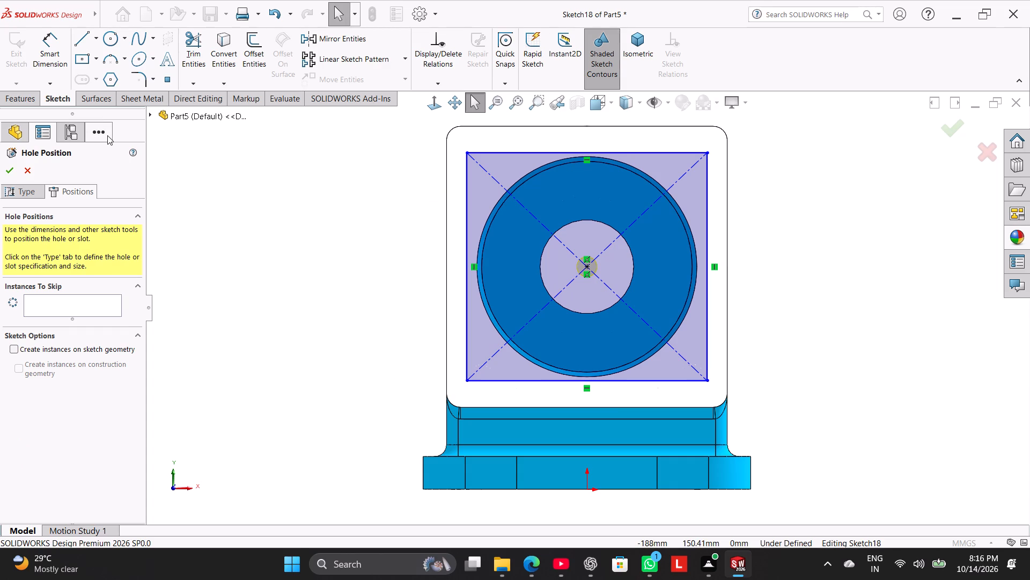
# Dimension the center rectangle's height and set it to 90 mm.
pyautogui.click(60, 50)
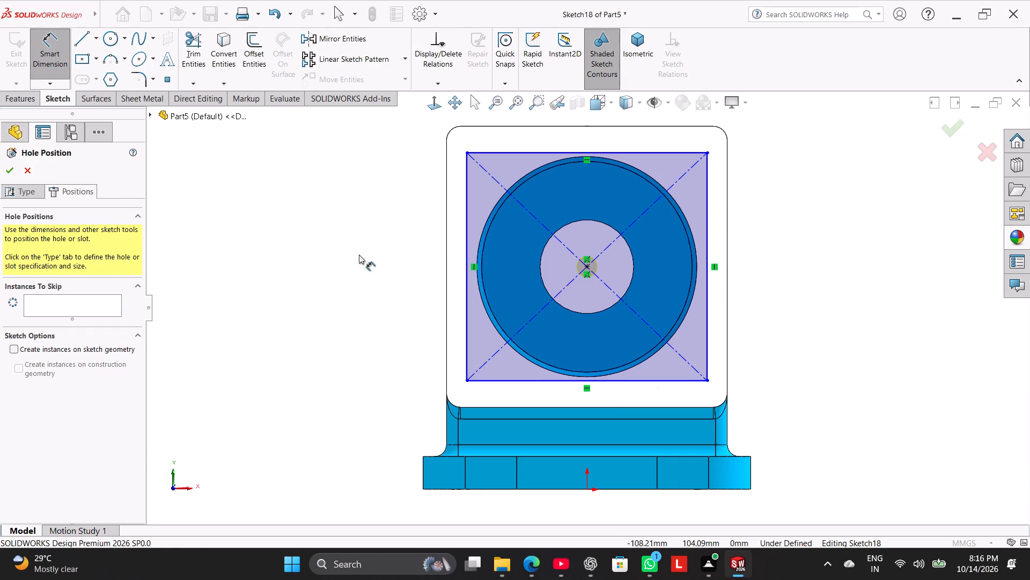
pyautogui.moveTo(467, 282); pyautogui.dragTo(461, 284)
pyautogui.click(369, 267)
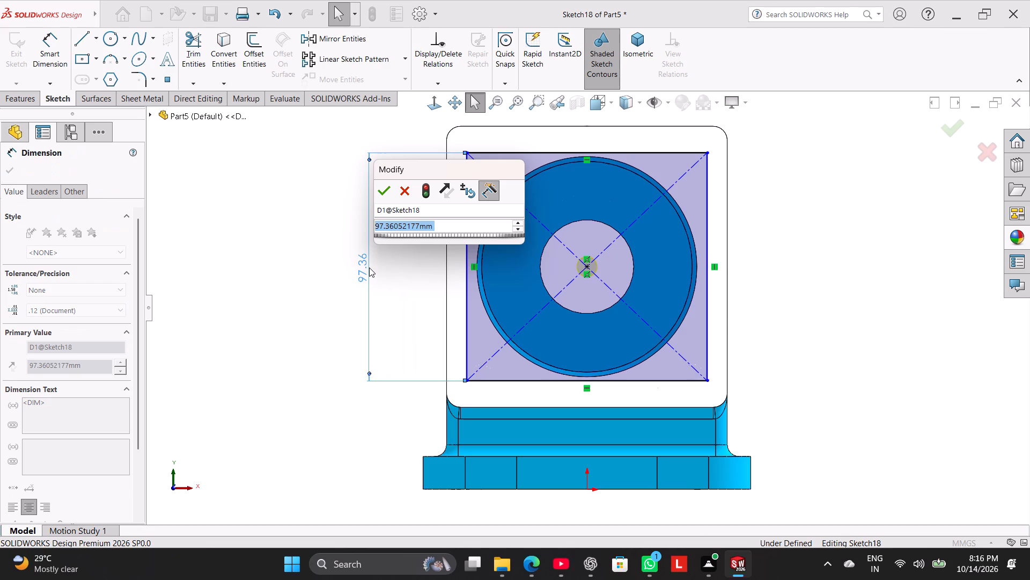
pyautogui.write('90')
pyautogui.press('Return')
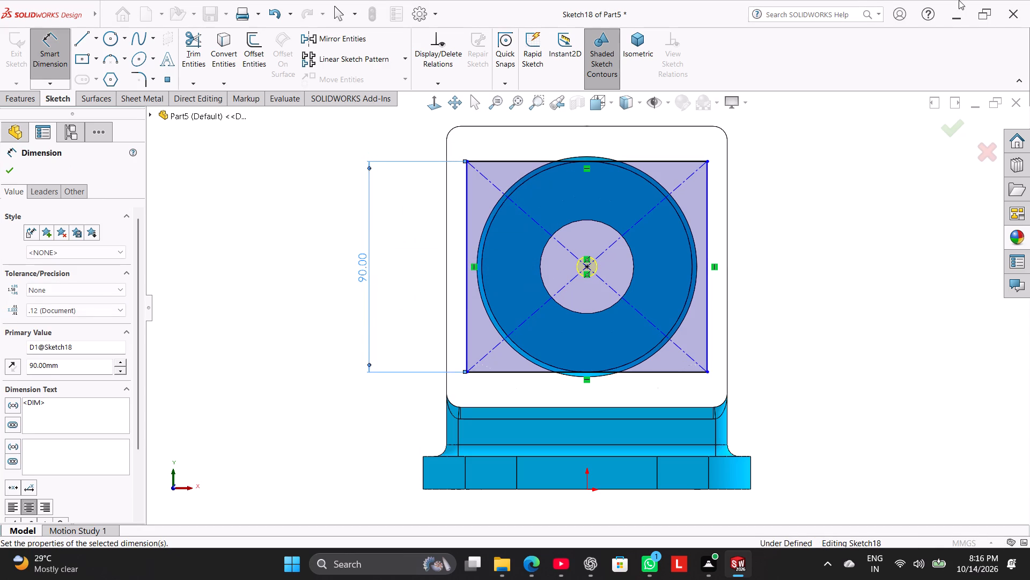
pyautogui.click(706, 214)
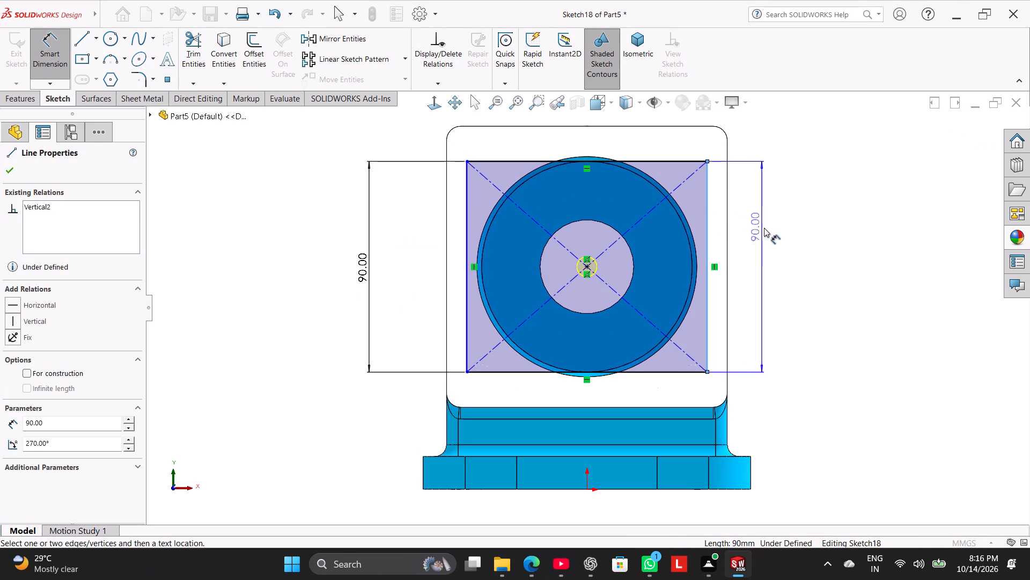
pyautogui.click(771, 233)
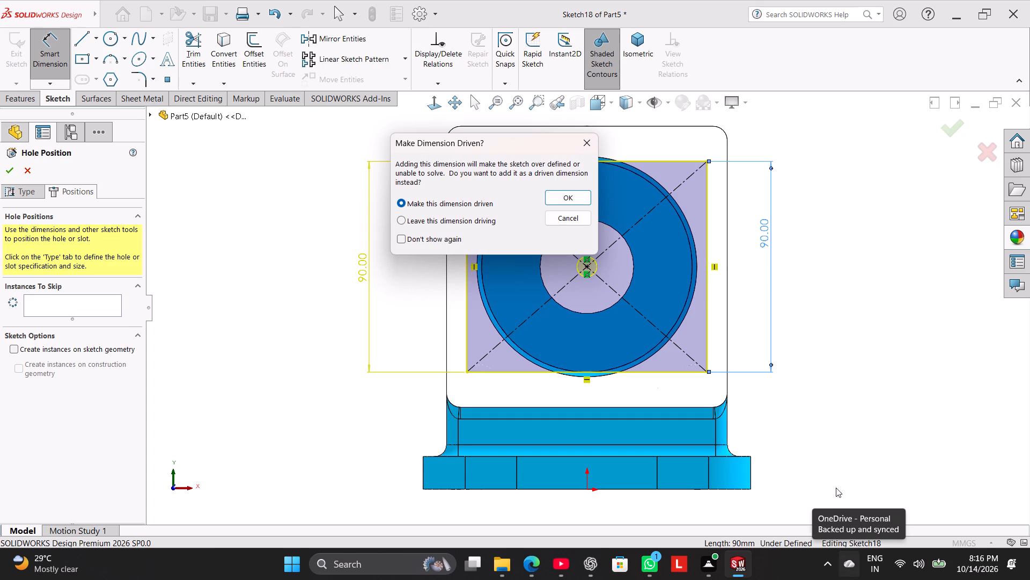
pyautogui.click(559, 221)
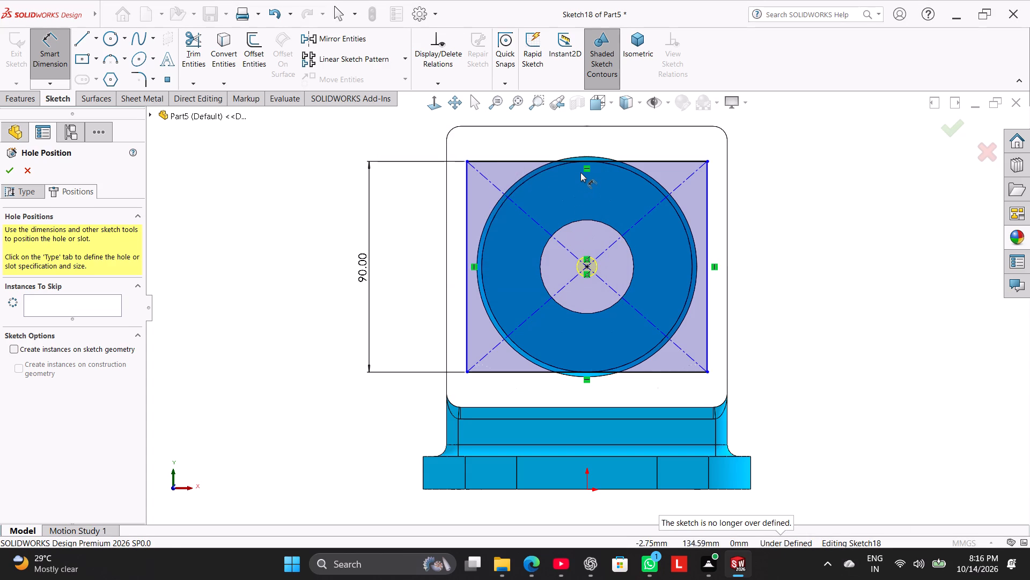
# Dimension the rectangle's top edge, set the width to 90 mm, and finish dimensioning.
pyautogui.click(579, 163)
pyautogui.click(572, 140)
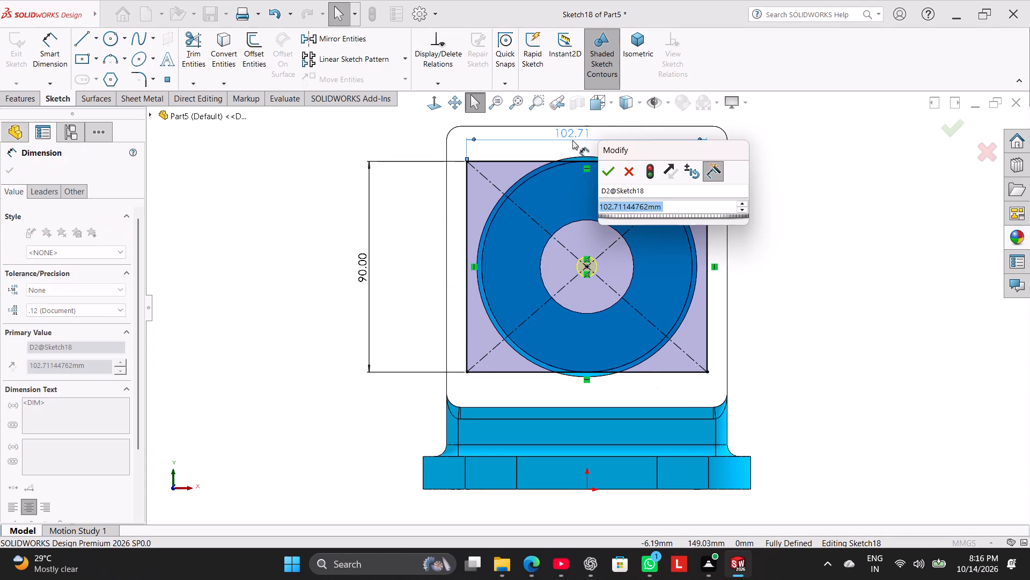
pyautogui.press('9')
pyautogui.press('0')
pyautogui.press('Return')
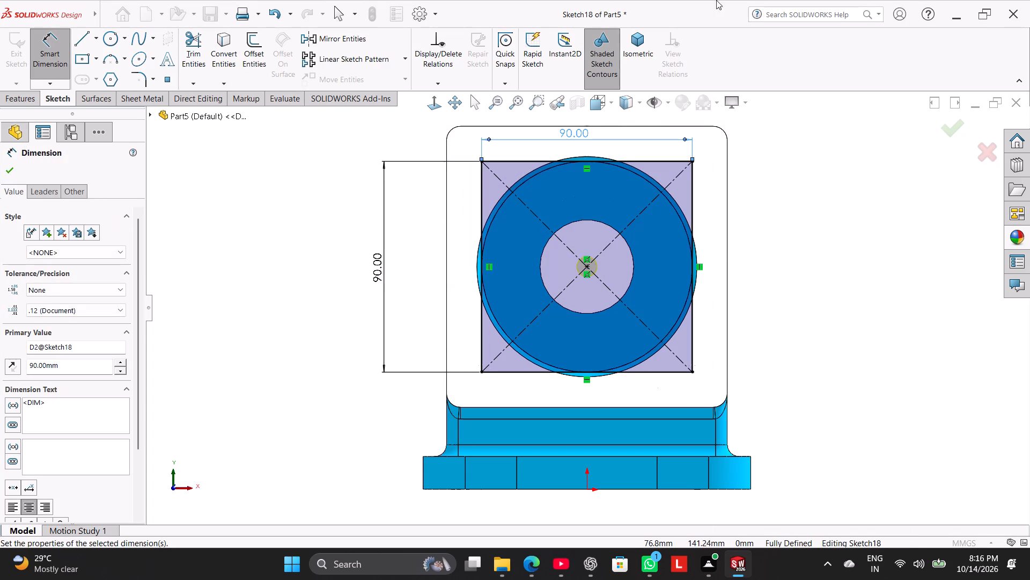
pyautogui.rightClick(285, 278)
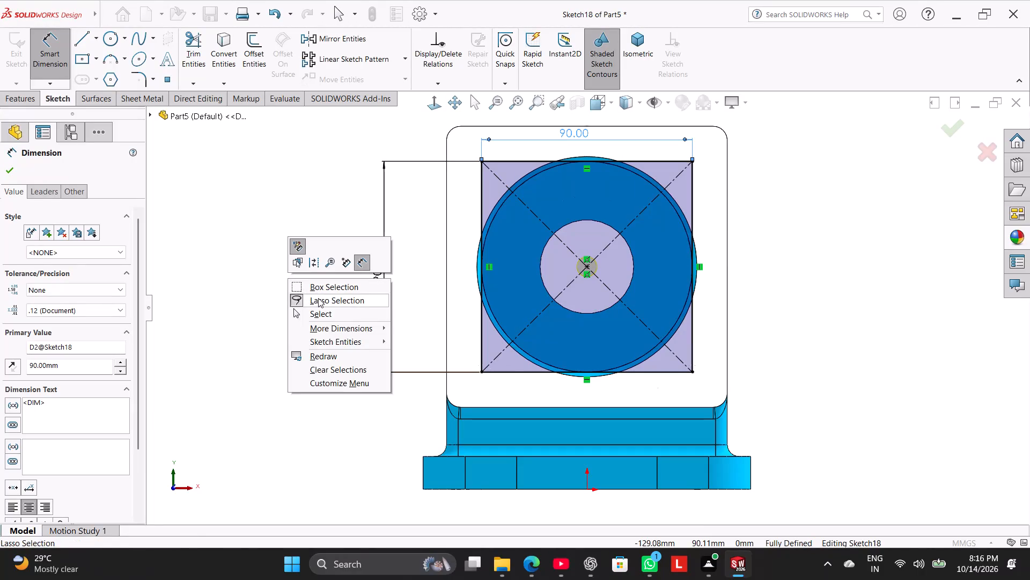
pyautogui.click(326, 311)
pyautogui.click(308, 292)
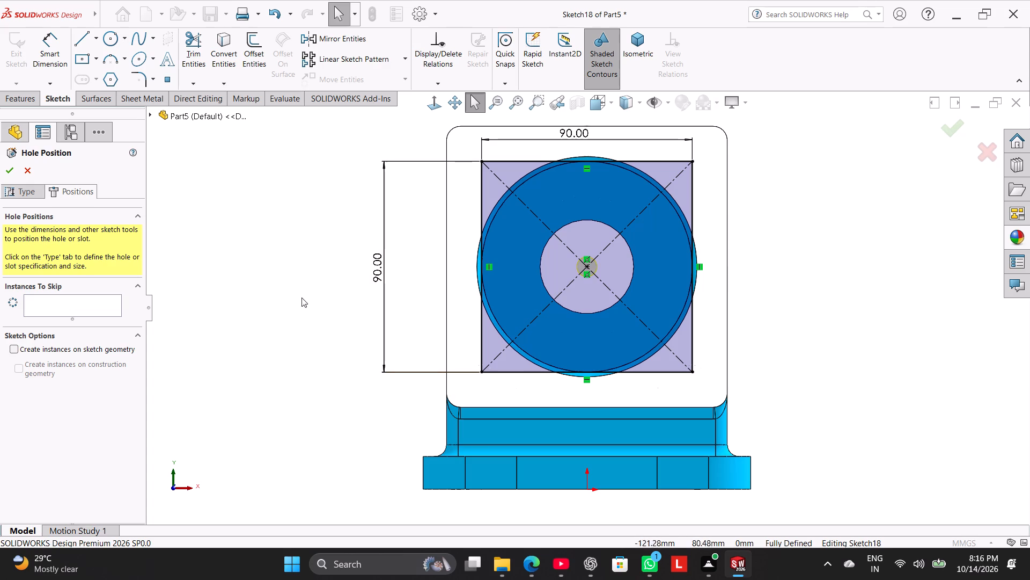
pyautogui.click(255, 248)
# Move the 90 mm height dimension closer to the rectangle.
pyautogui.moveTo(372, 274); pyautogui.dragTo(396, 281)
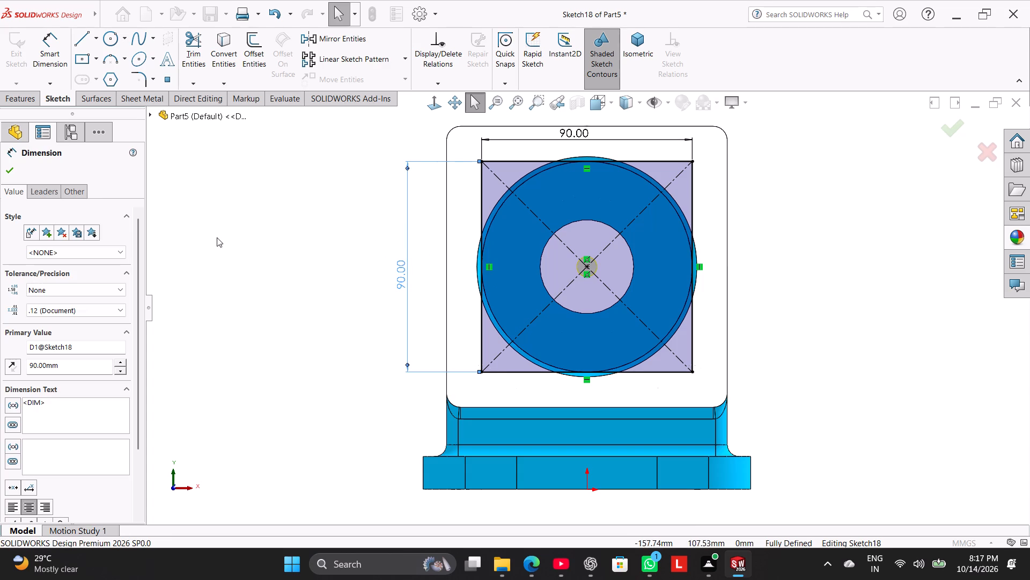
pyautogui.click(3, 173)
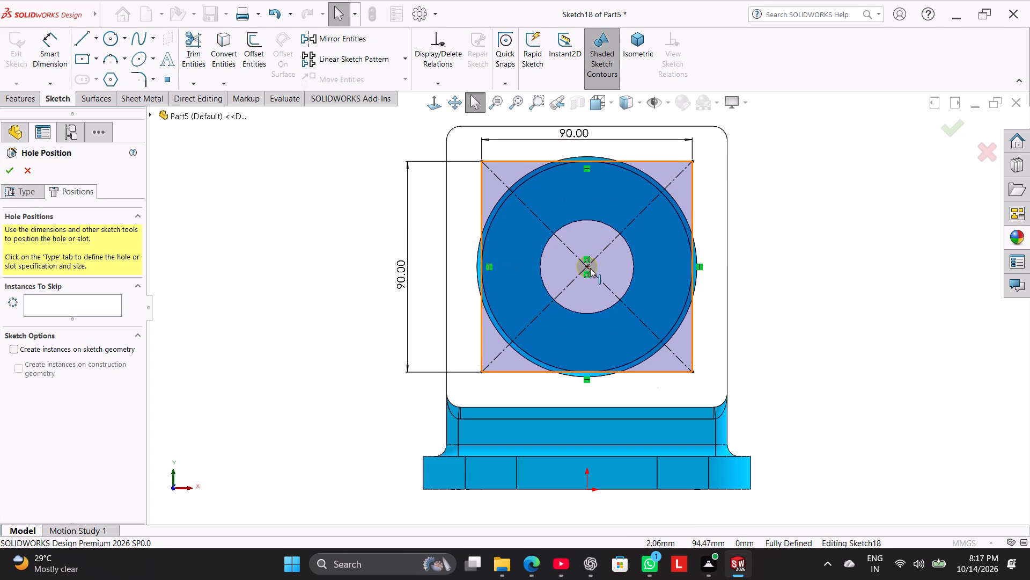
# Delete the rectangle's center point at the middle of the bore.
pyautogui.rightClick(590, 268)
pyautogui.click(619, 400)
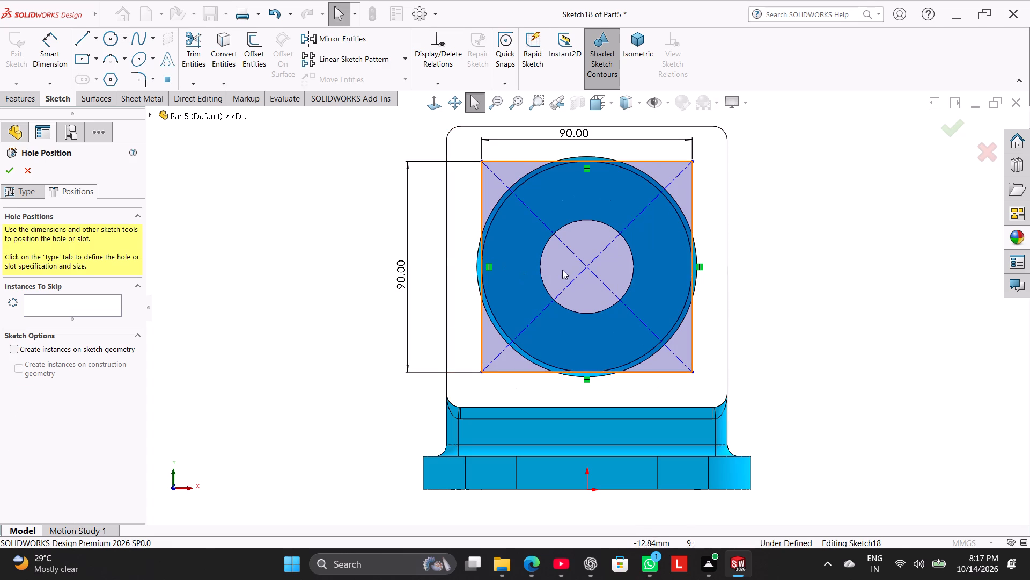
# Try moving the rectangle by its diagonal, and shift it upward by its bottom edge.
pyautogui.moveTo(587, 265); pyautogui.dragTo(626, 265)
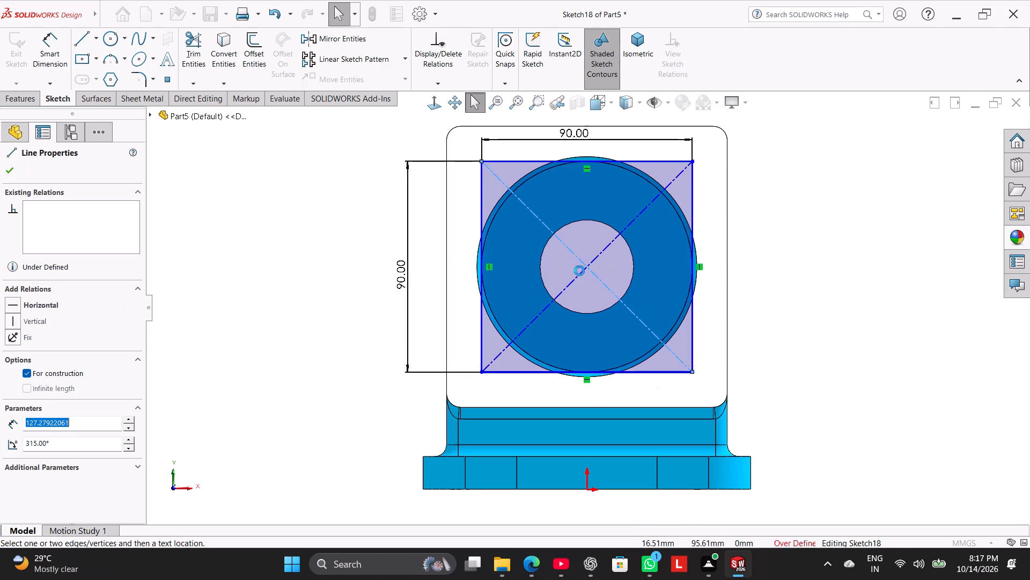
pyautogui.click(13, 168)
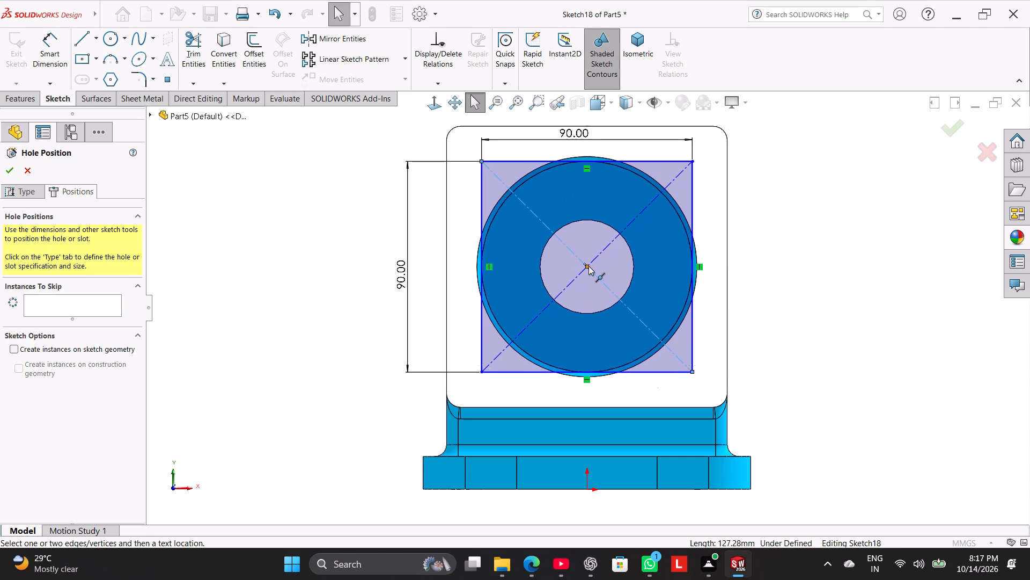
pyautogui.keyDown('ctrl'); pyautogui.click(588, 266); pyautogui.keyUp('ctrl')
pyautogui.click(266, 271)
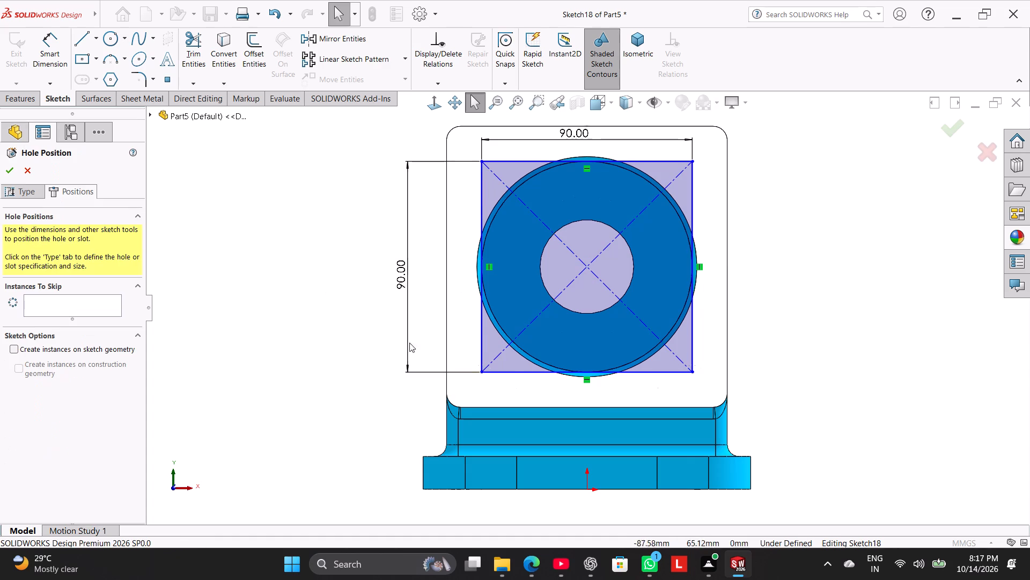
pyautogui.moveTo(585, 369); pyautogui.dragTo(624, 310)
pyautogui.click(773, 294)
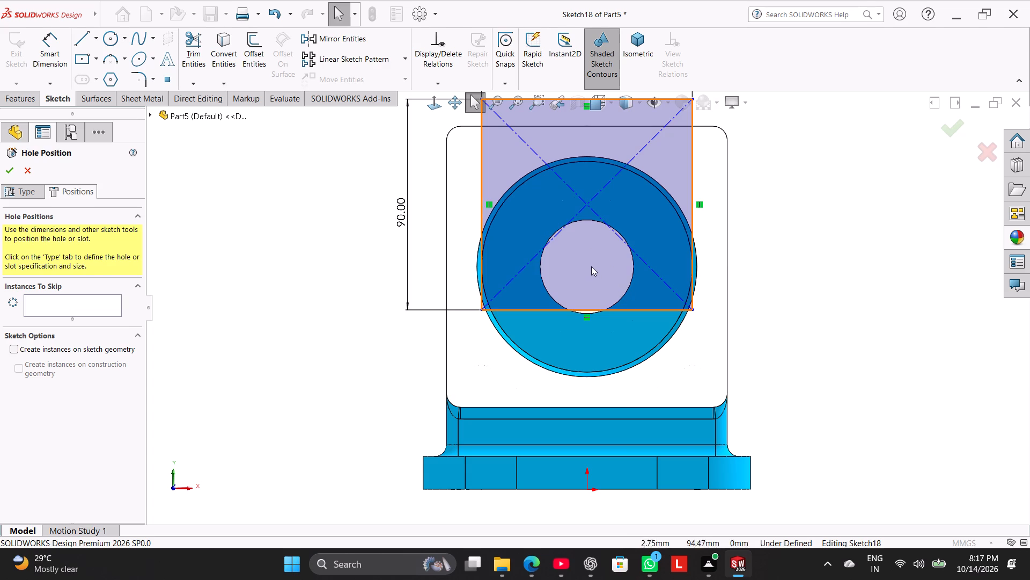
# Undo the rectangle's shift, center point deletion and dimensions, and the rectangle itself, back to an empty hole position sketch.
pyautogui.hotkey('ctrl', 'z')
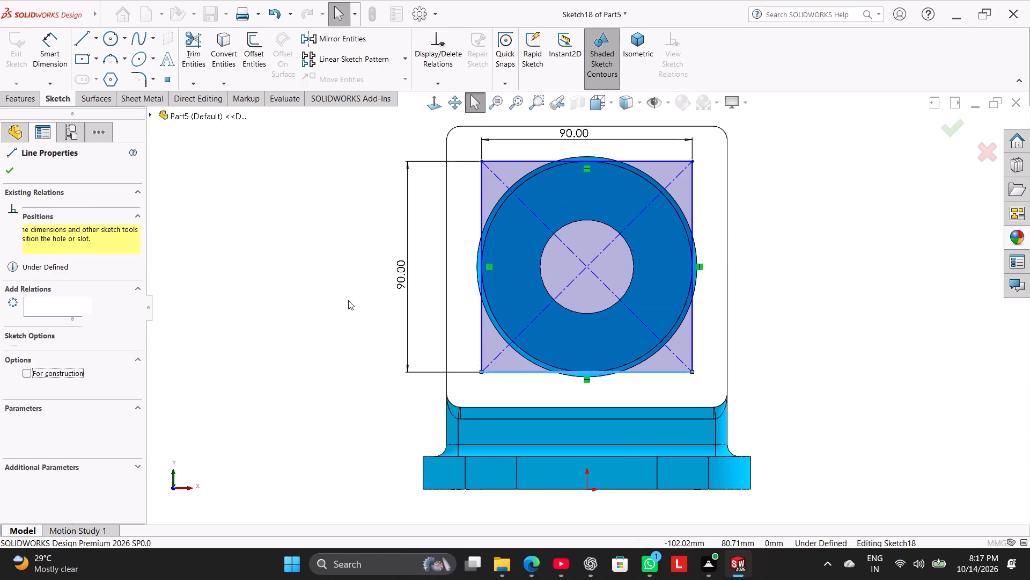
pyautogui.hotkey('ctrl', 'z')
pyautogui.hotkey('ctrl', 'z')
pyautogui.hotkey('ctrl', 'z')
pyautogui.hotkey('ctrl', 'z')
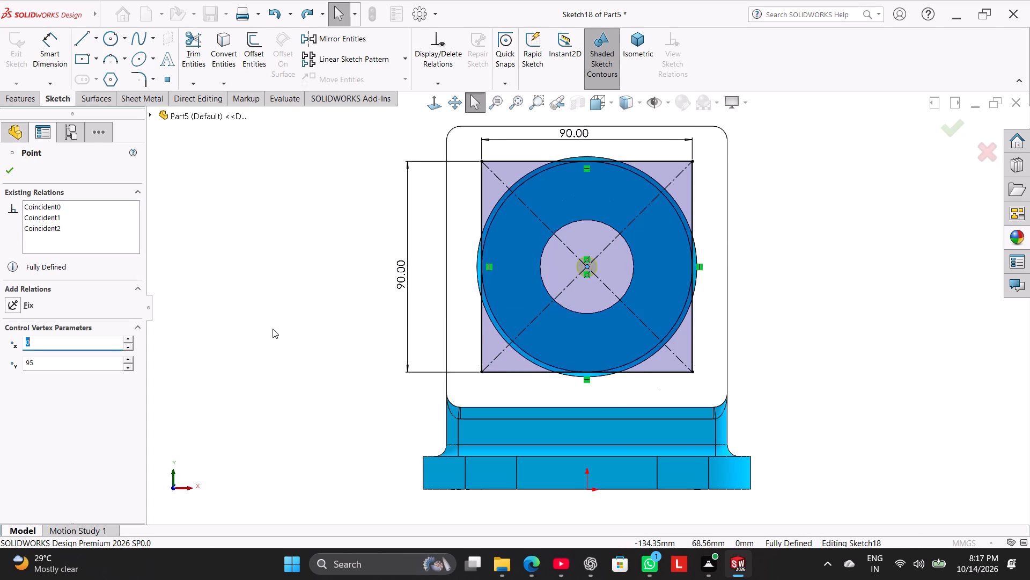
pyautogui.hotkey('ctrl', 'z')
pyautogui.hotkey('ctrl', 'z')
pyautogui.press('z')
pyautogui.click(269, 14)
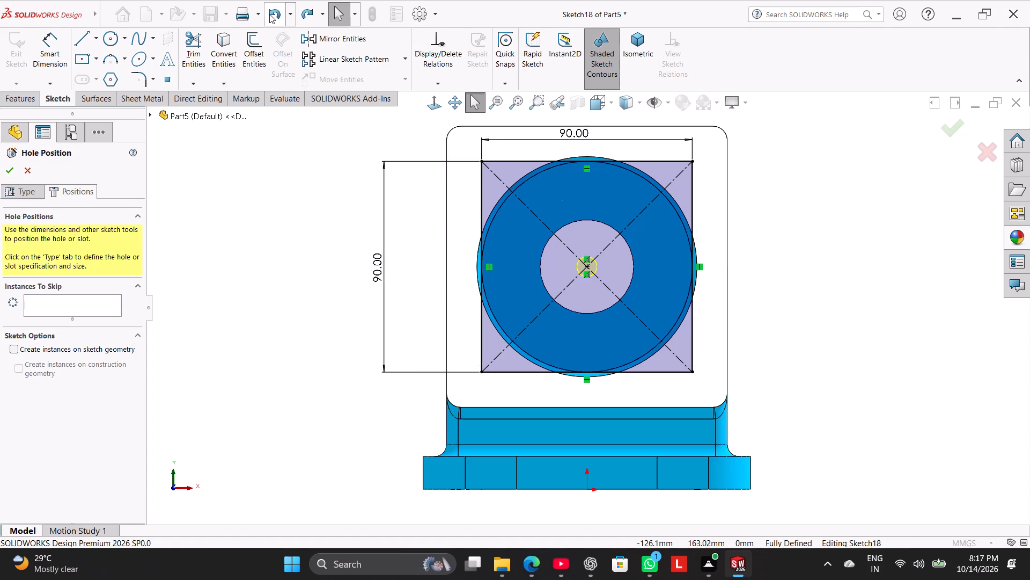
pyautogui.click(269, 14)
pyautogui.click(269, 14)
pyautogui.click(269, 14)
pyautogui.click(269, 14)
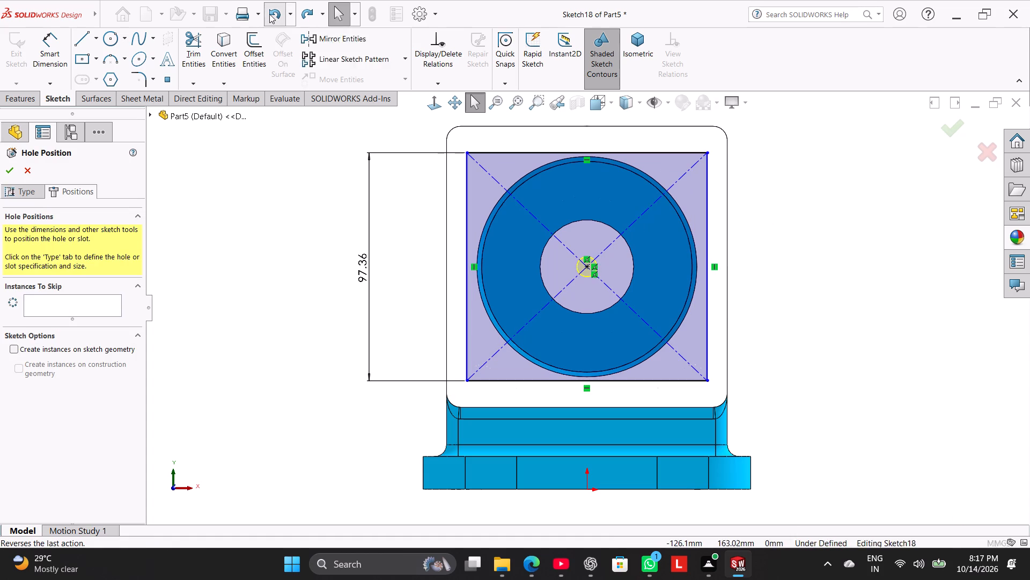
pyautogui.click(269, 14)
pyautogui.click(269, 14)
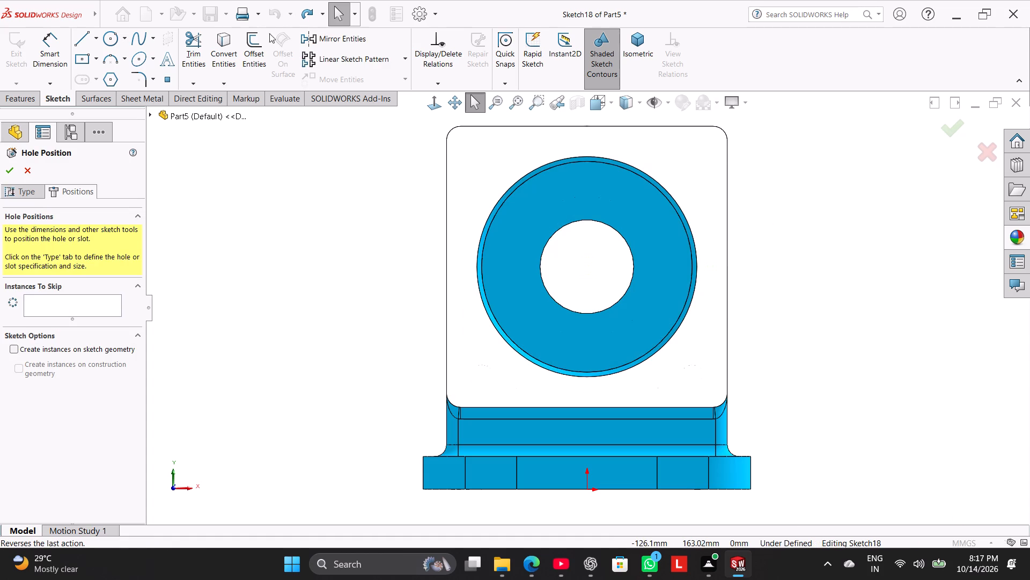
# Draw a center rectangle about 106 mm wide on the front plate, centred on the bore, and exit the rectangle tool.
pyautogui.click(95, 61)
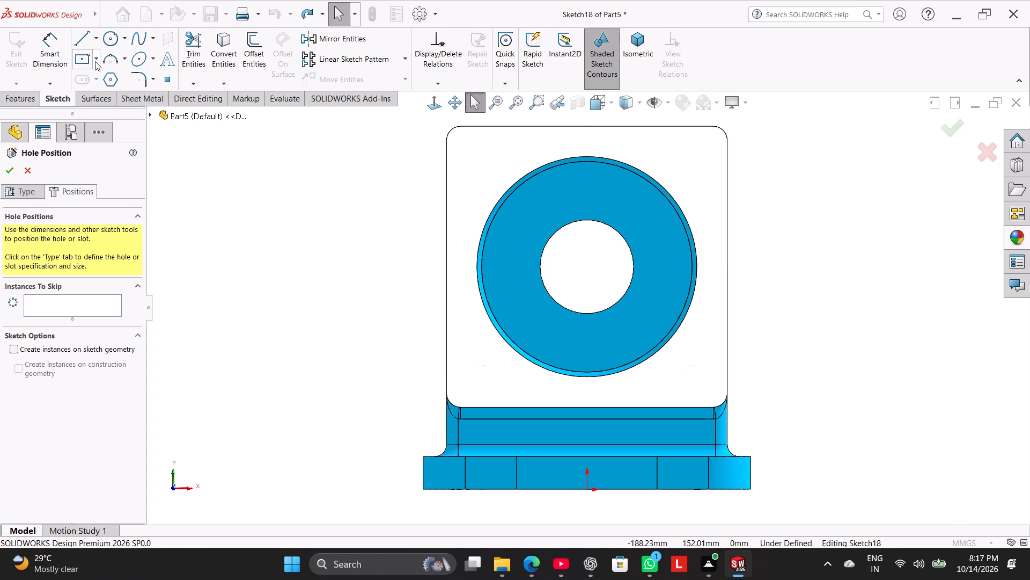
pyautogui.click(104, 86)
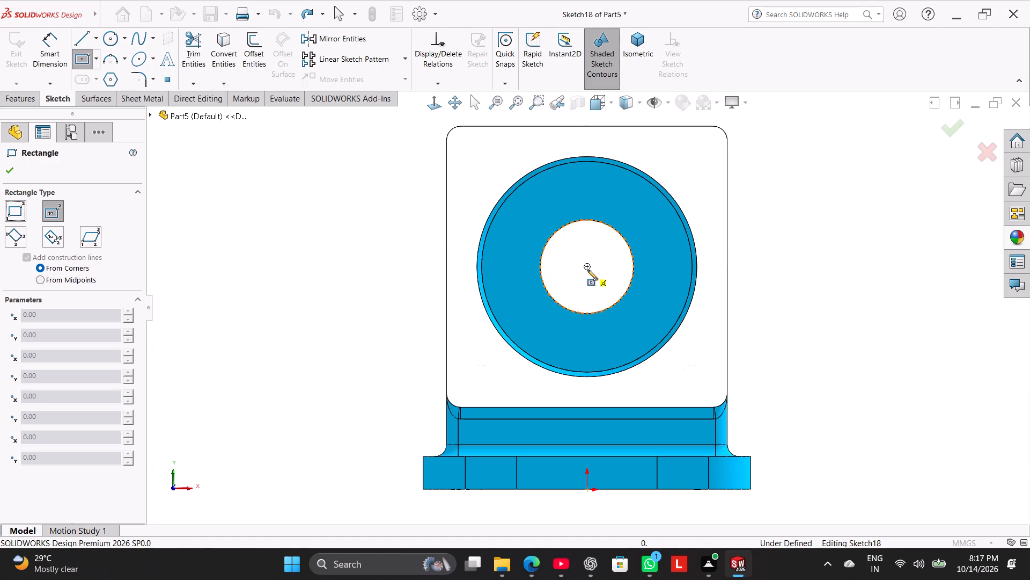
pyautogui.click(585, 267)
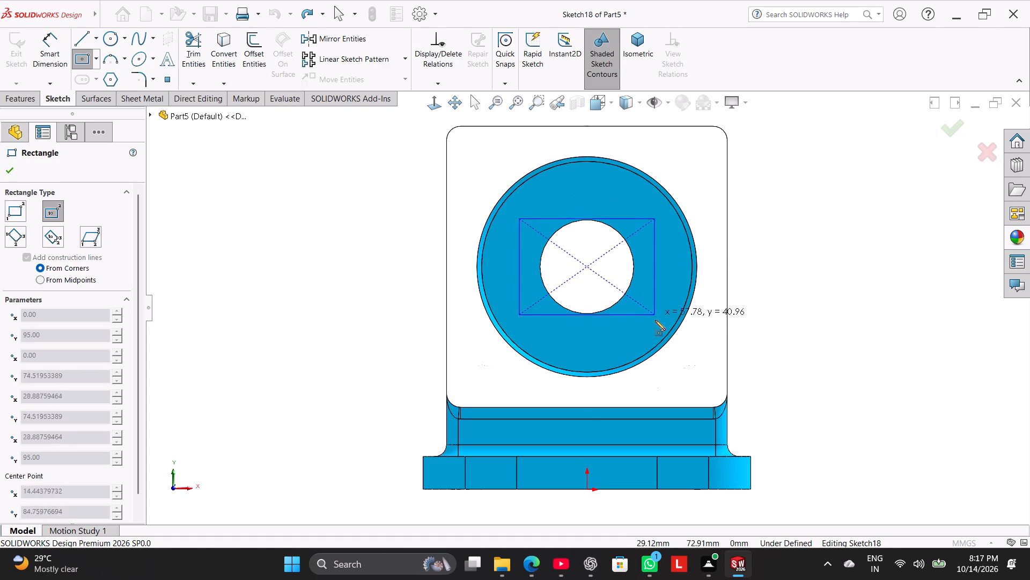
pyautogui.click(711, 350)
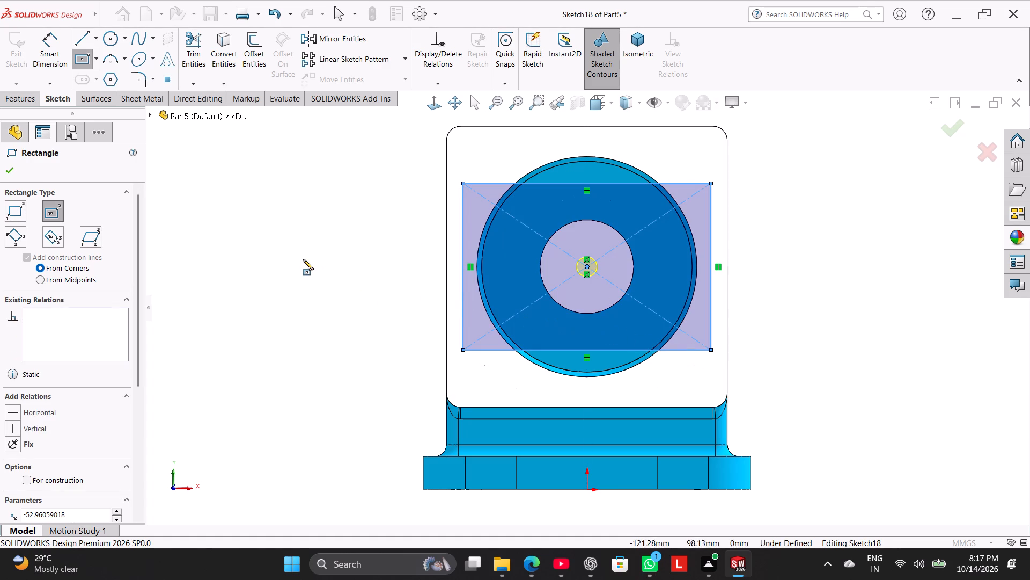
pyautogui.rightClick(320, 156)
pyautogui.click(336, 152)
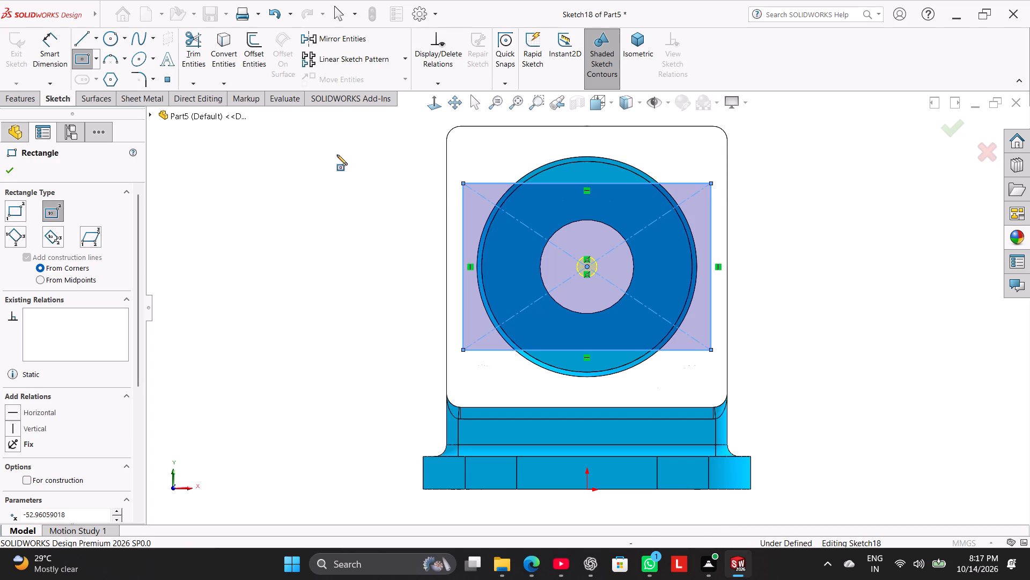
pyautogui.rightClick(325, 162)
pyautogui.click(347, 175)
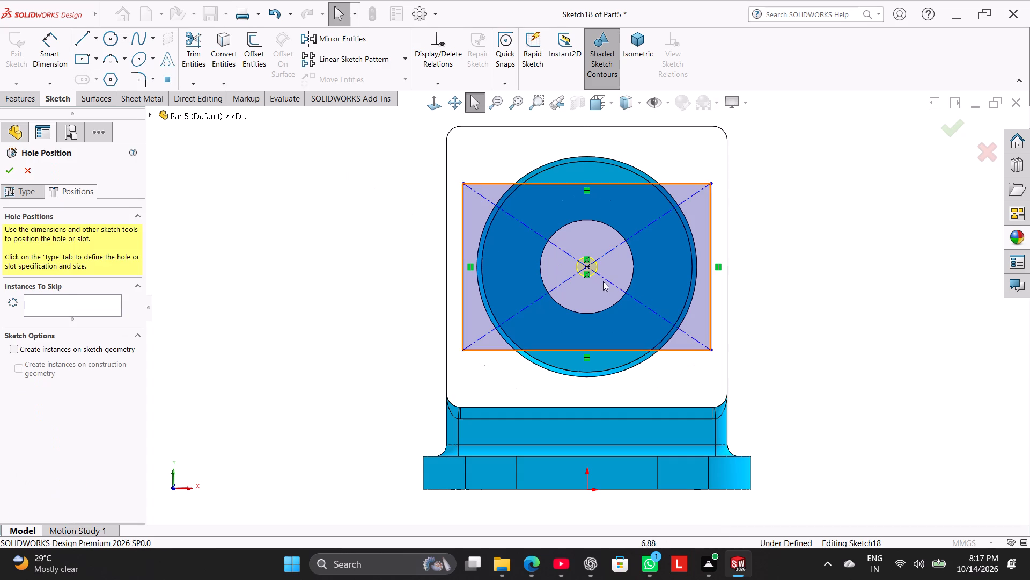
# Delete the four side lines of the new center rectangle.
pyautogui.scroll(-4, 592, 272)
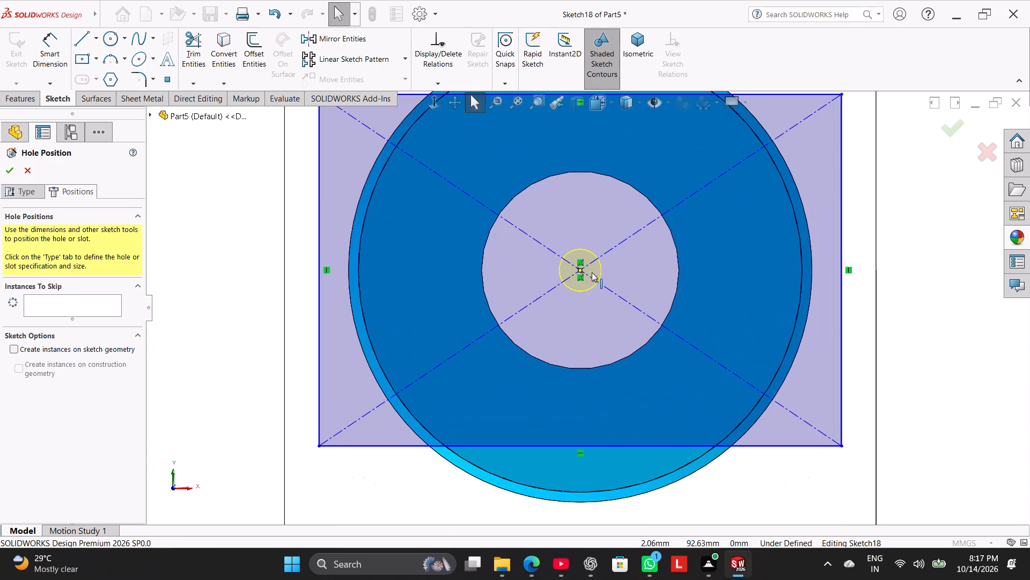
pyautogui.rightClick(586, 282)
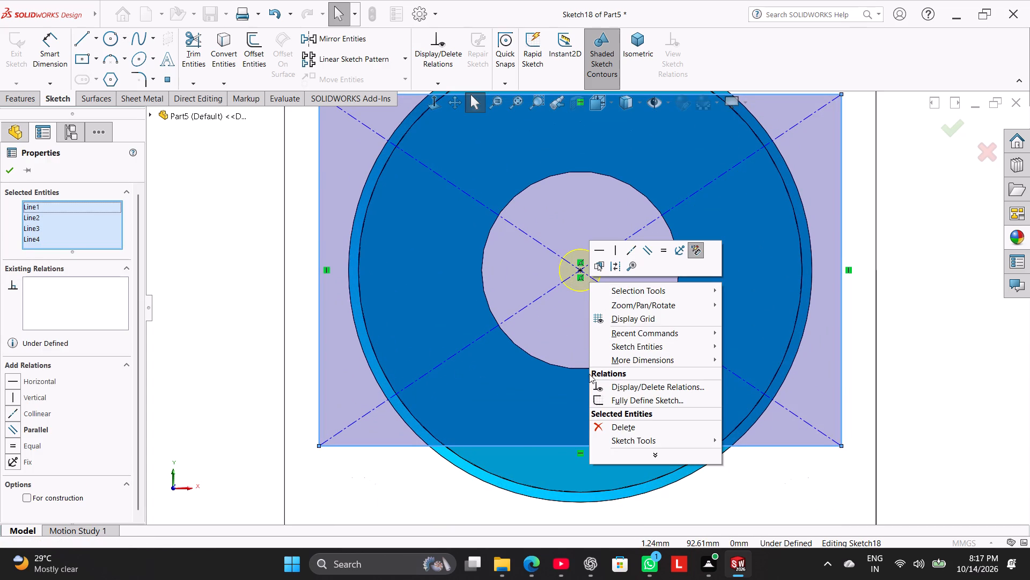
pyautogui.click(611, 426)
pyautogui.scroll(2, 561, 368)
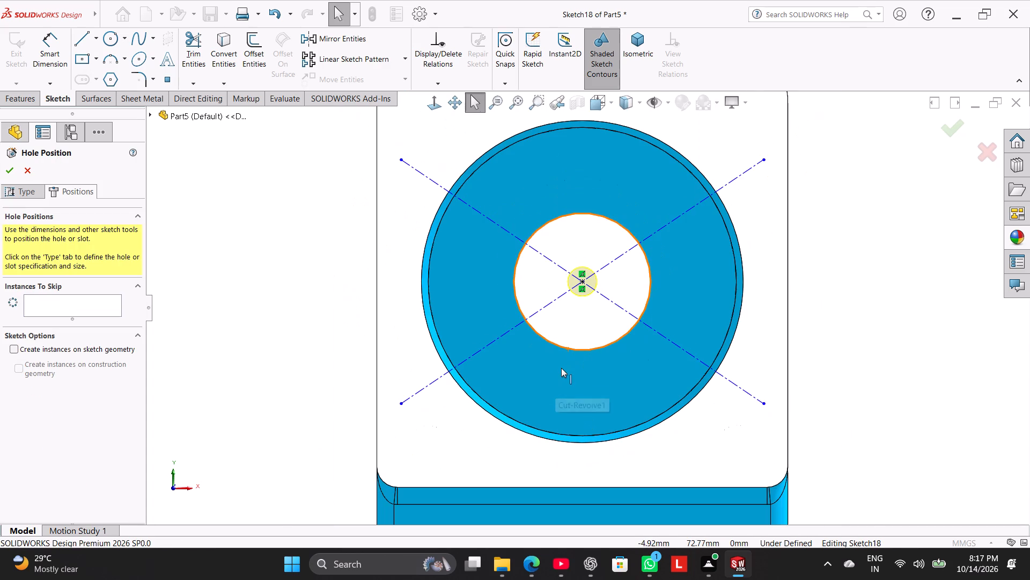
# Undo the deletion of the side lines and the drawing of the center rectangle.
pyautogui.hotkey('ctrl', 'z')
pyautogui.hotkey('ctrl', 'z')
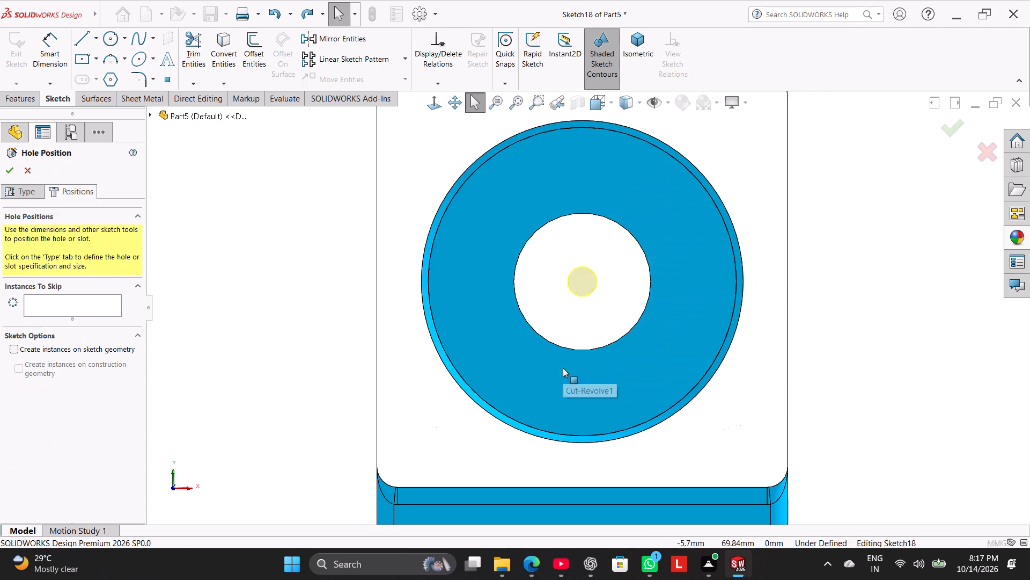
# Draw a center rectangle about 104 mm wide on the front plate, centred on the bore, and exit the rectangle tool.
pyautogui.click(97, 58)
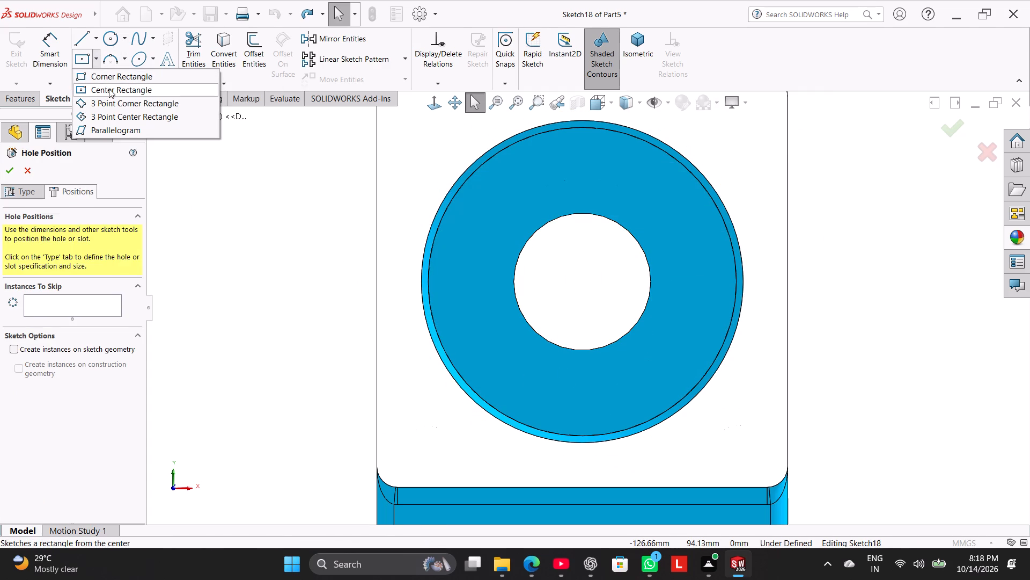
pyautogui.click(109, 89)
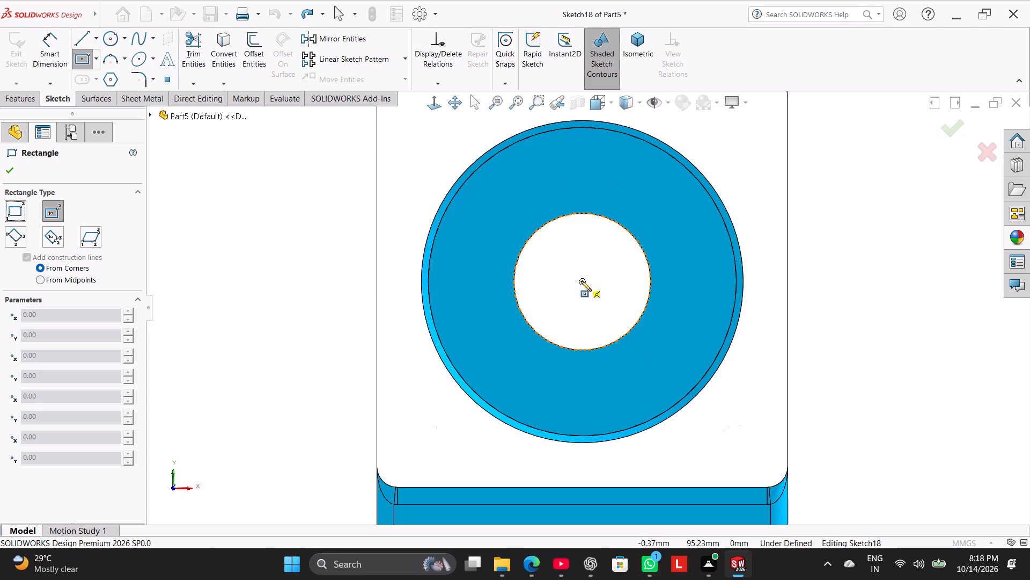
pyautogui.scroll(3, 581, 281)
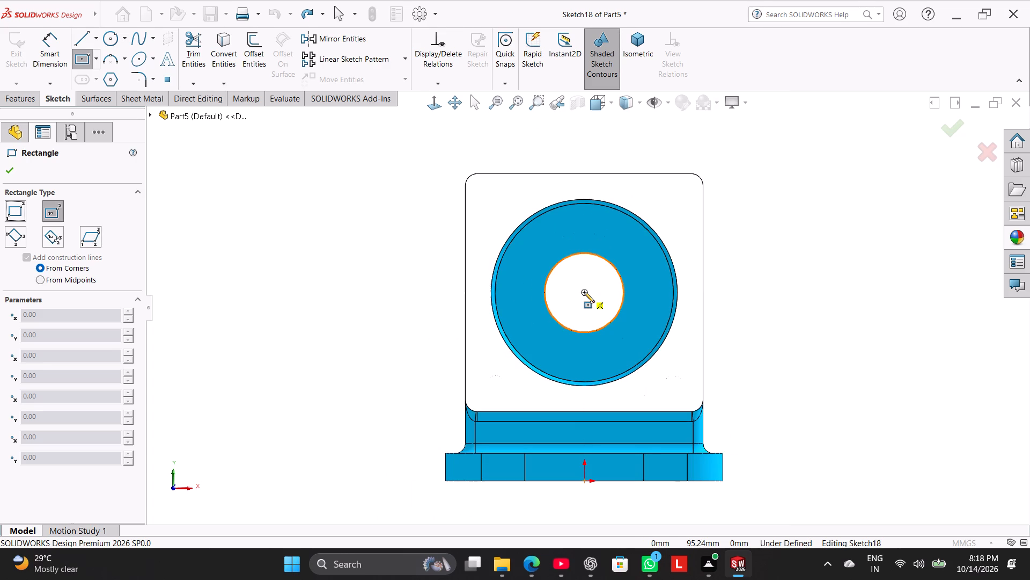
pyautogui.click(584, 292)
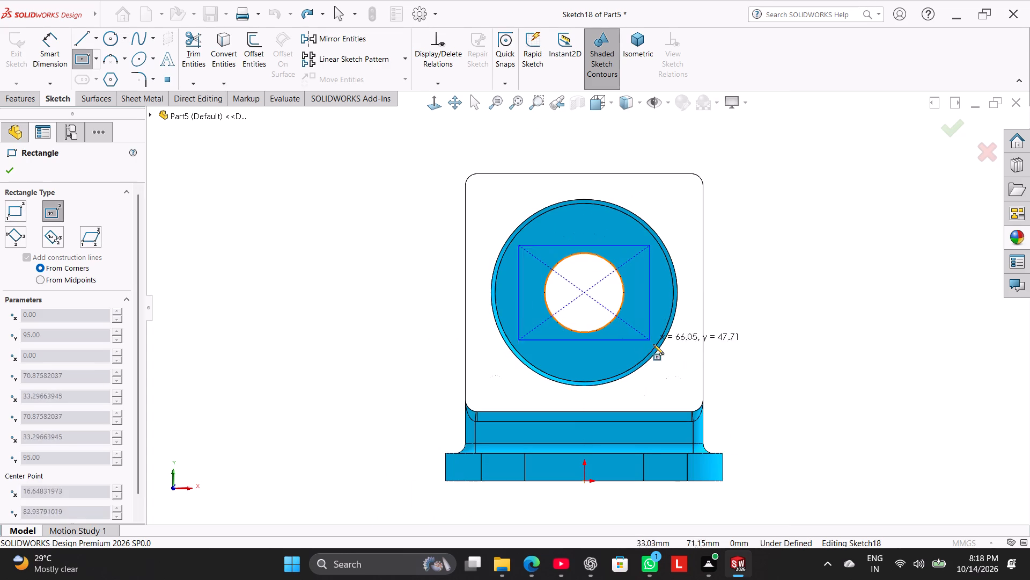
pyautogui.click(687, 374)
pyautogui.rightClick(365, 341)
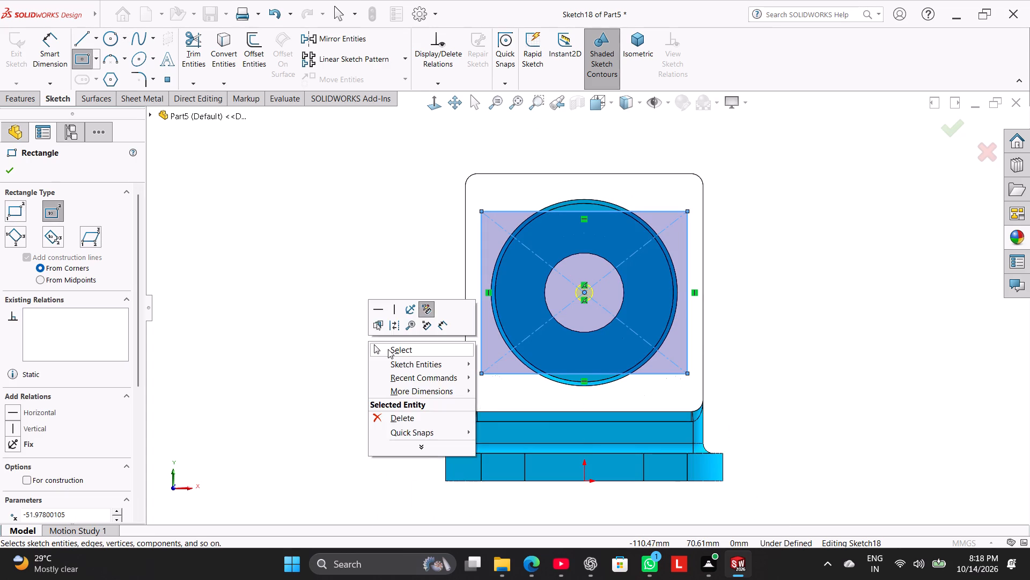
pyautogui.click(388, 349)
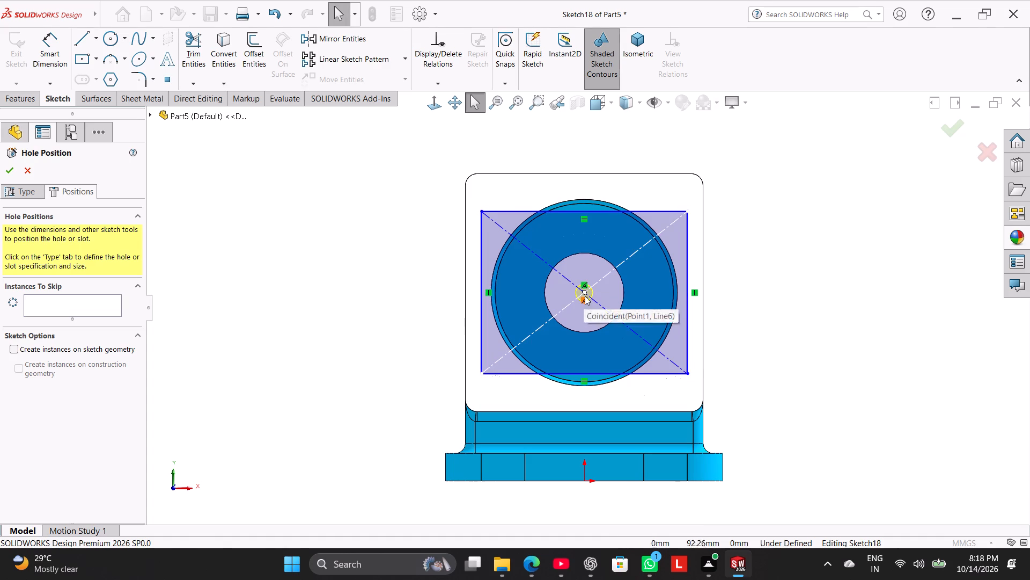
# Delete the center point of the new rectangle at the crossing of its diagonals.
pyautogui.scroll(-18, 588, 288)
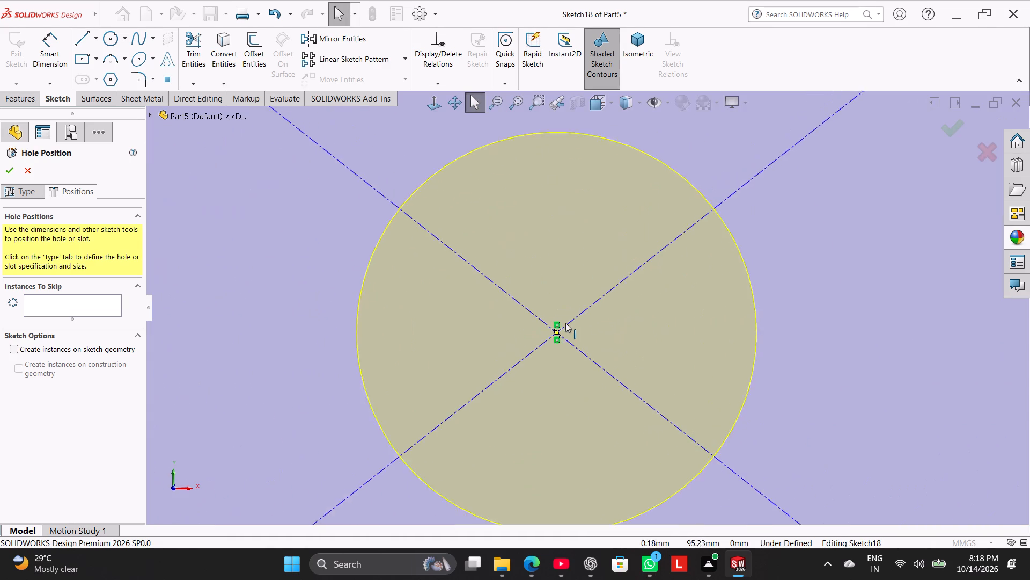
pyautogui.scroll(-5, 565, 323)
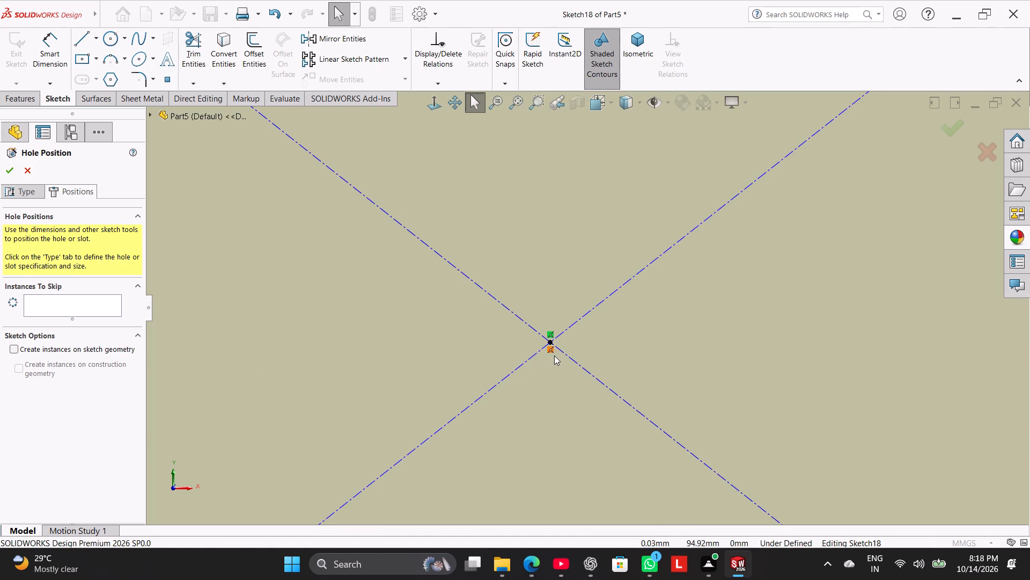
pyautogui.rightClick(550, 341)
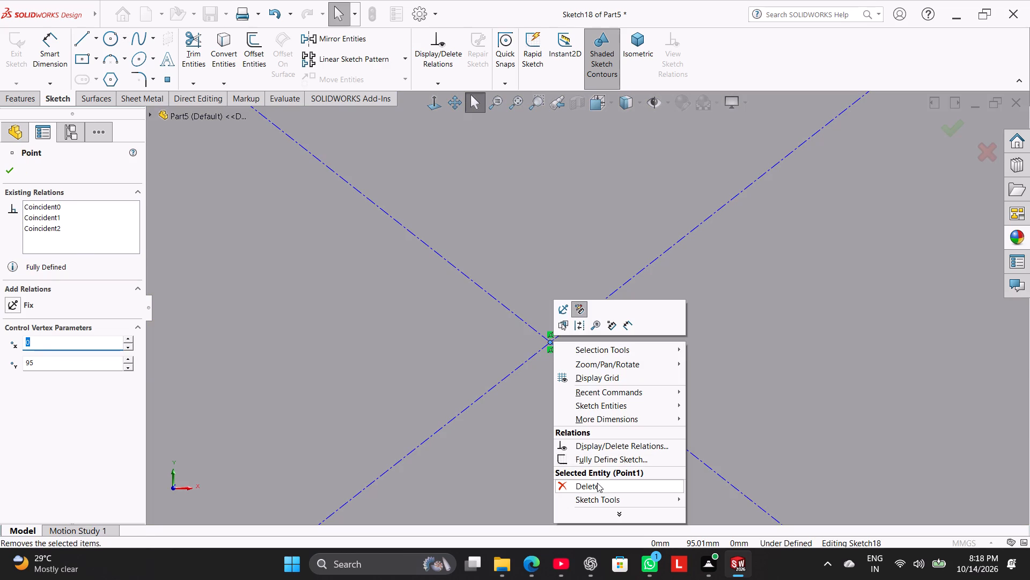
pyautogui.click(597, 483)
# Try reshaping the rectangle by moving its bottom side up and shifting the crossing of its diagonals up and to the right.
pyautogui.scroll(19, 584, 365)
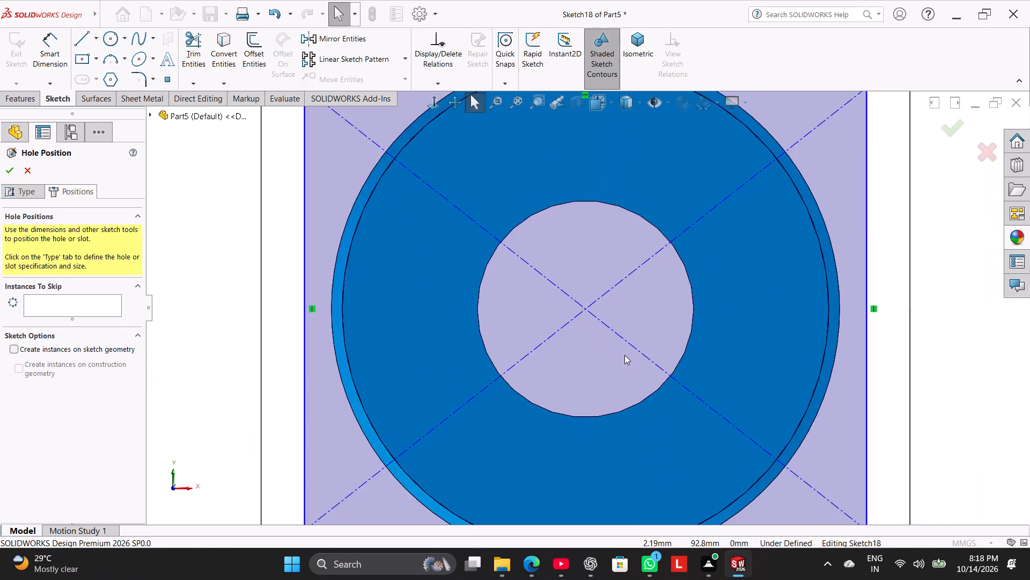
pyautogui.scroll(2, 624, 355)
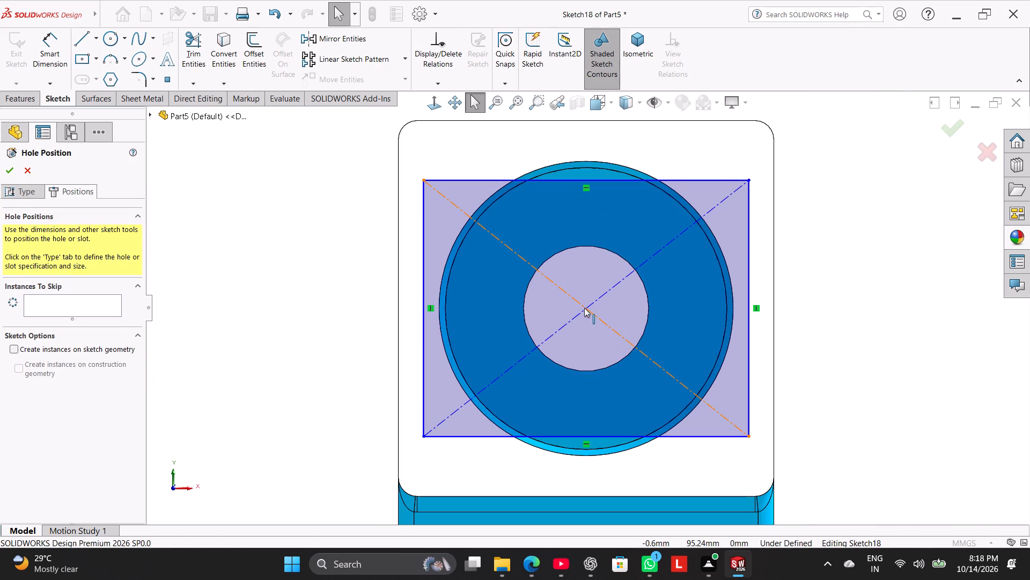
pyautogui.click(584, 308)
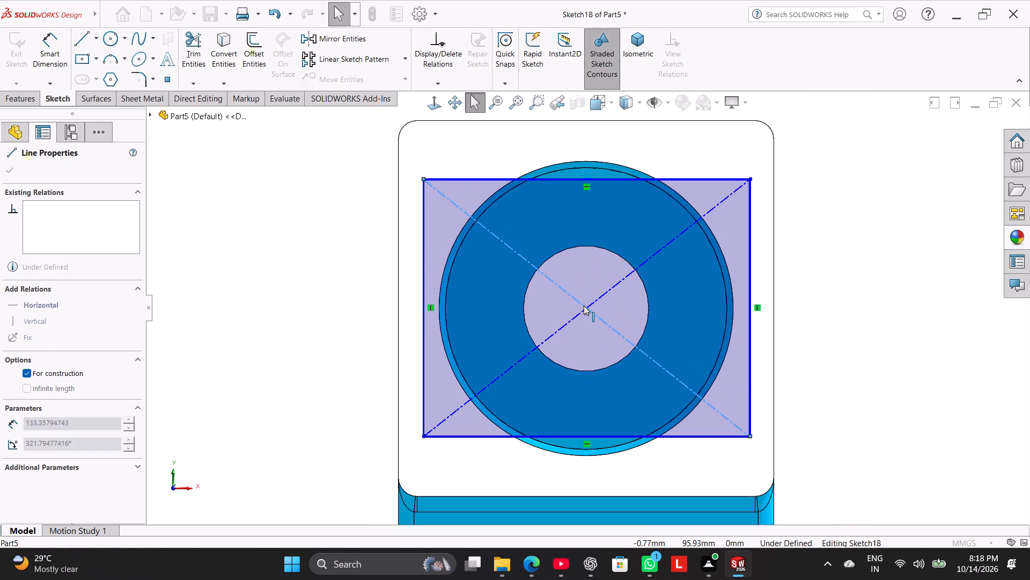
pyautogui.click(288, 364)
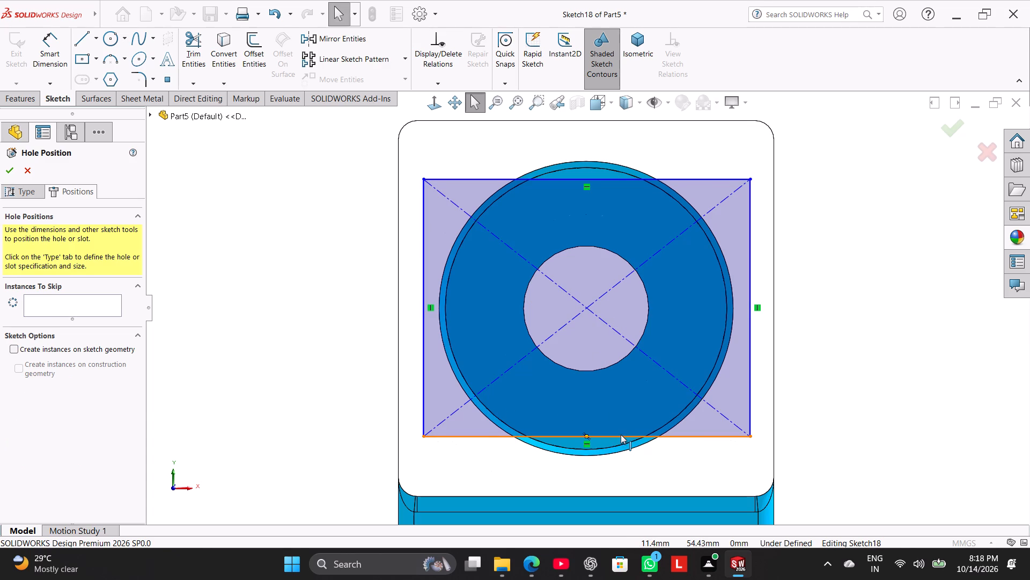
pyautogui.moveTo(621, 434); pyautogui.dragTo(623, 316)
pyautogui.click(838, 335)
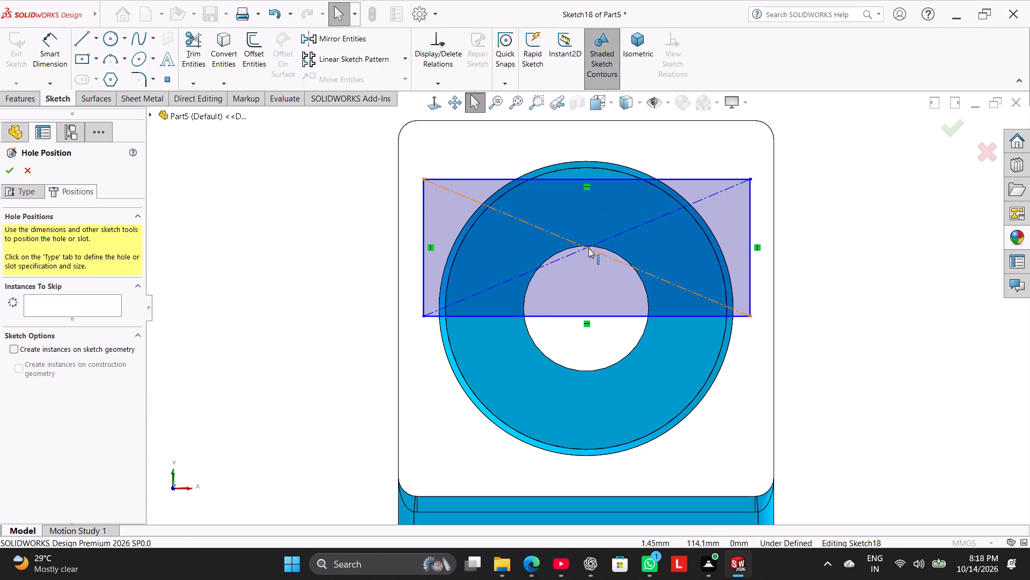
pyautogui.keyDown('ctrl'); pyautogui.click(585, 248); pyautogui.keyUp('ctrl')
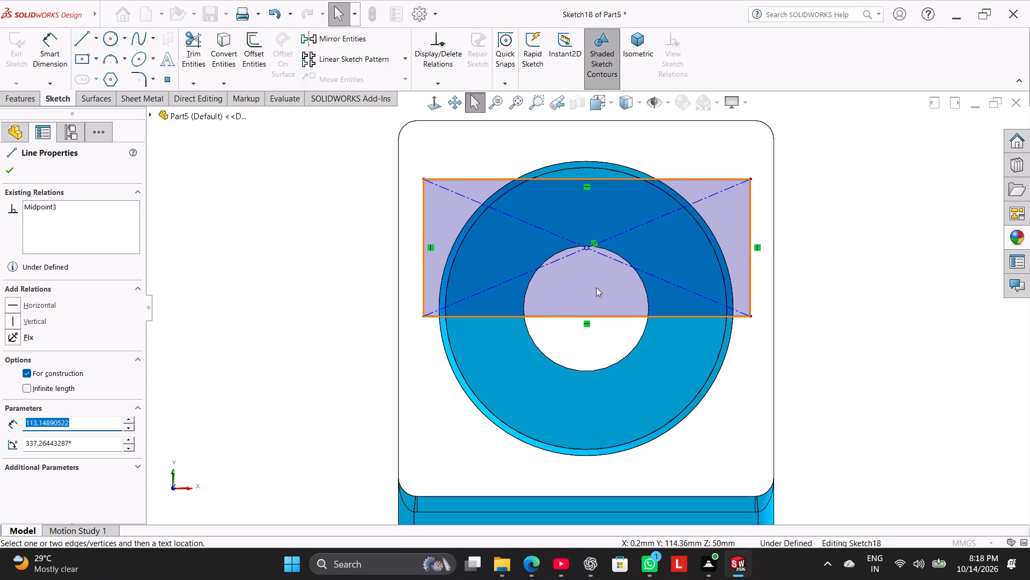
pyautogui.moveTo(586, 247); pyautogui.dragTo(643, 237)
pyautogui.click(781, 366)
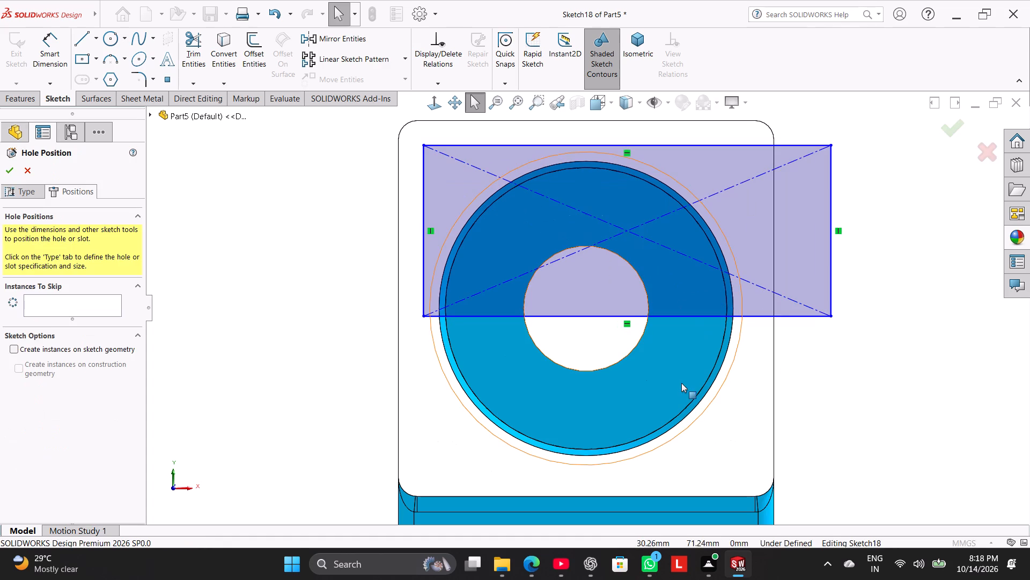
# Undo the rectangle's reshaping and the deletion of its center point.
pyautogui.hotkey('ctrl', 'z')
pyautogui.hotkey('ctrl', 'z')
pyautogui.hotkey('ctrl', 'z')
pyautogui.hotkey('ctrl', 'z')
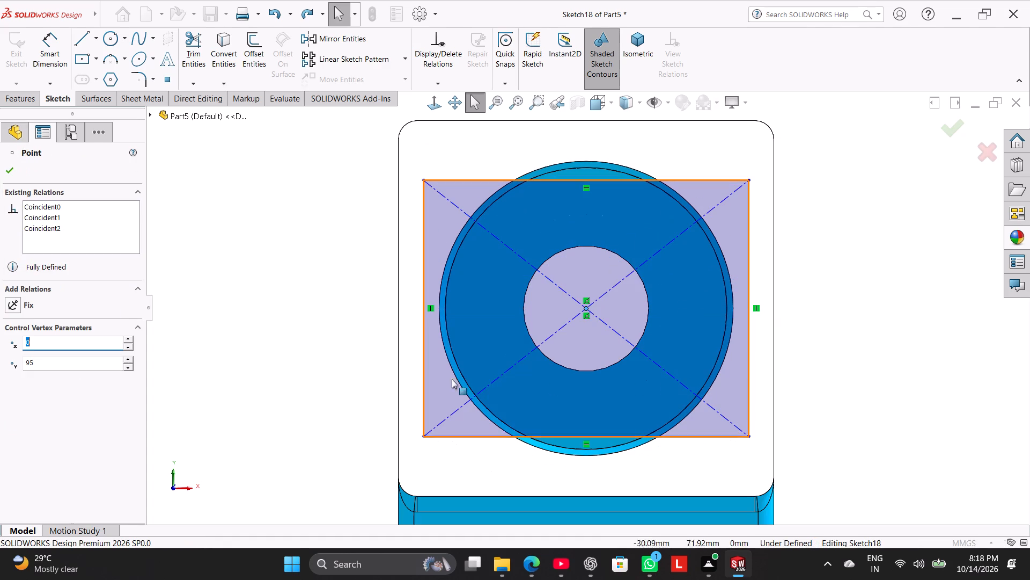
# Delete the rectangle's center point at the bore centre.
pyautogui.rightClick(585, 307)
pyautogui.click(631, 448)
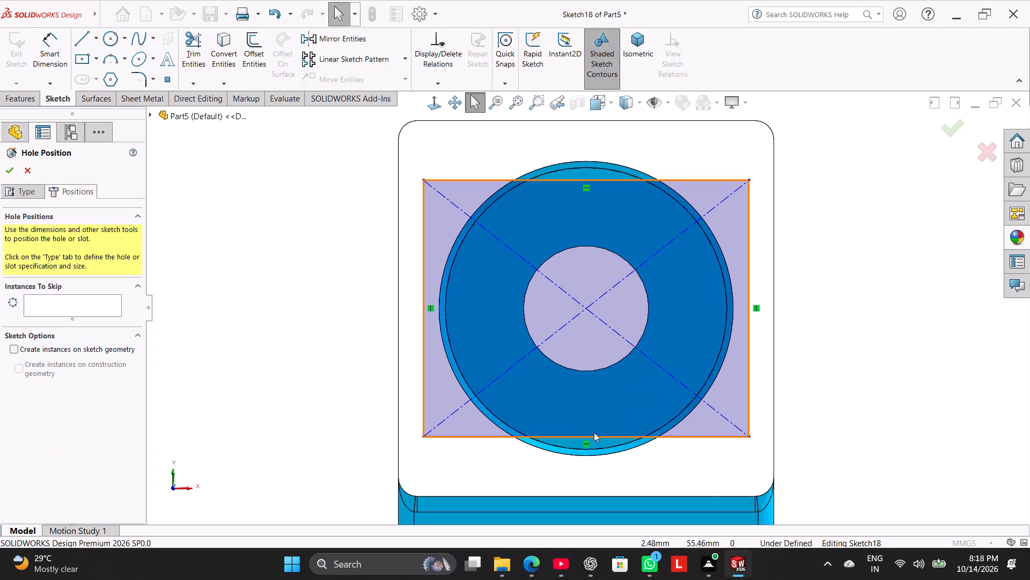
# Move the rectangle's bottom and both vertical sides so it is about 86 mm high and lies off-centre, right of the bore centre.
pyautogui.moveTo(595, 437); pyautogui.dragTo(687, 451)
pyautogui.moveTo(425, 346); pyautogui.dragTo(622, 358)
pyautogui.moveTo(748, 339); pyautogui.dragTo(800, 353)
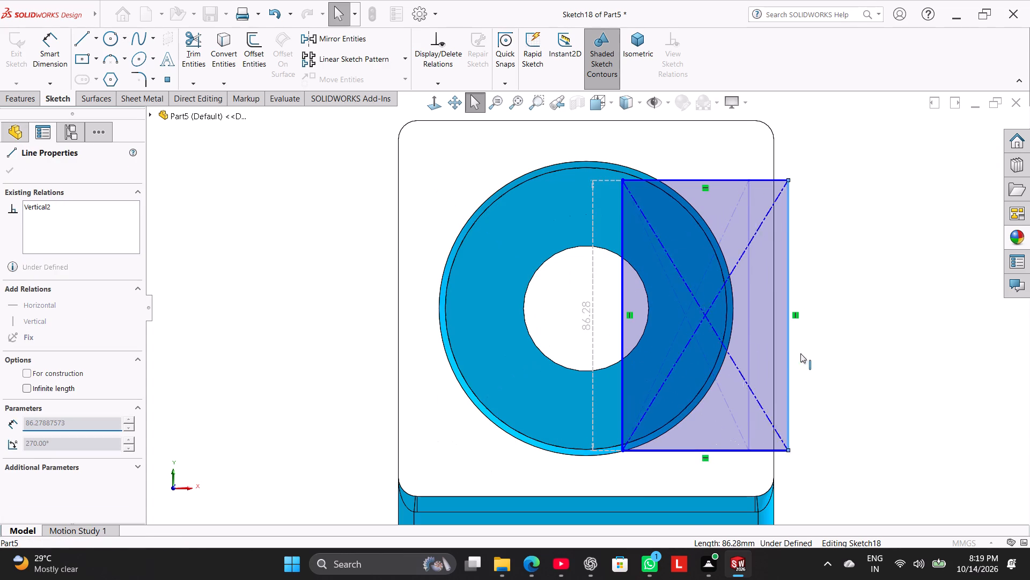
pyautogui.moveTo(800, 353); pyautogui.dragTo(919, 363)
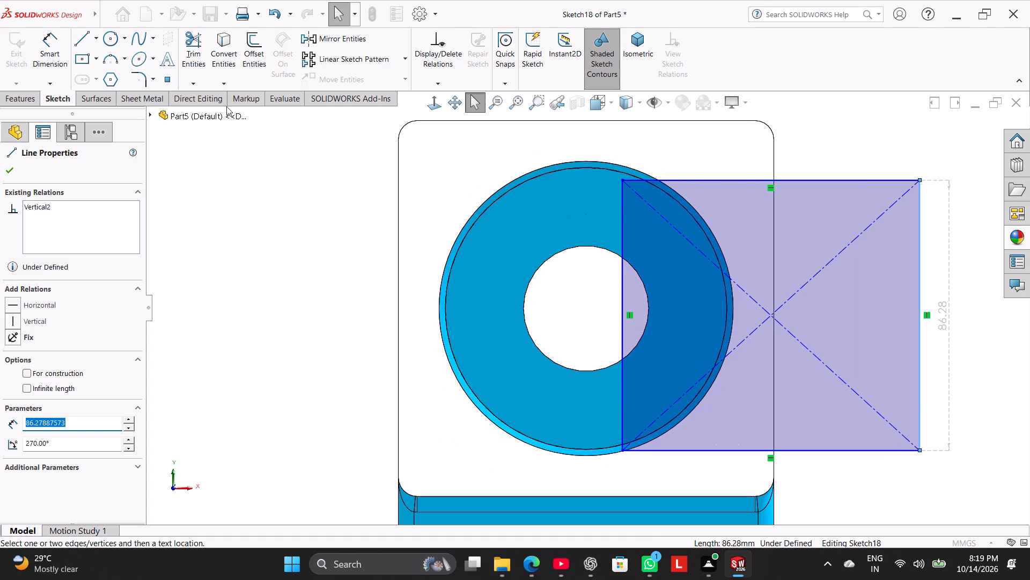
# Convert only the 40 mm bore's circular edge into the hole position sketch and make the circle construction geometry.
pyautogui.click(217, 60)
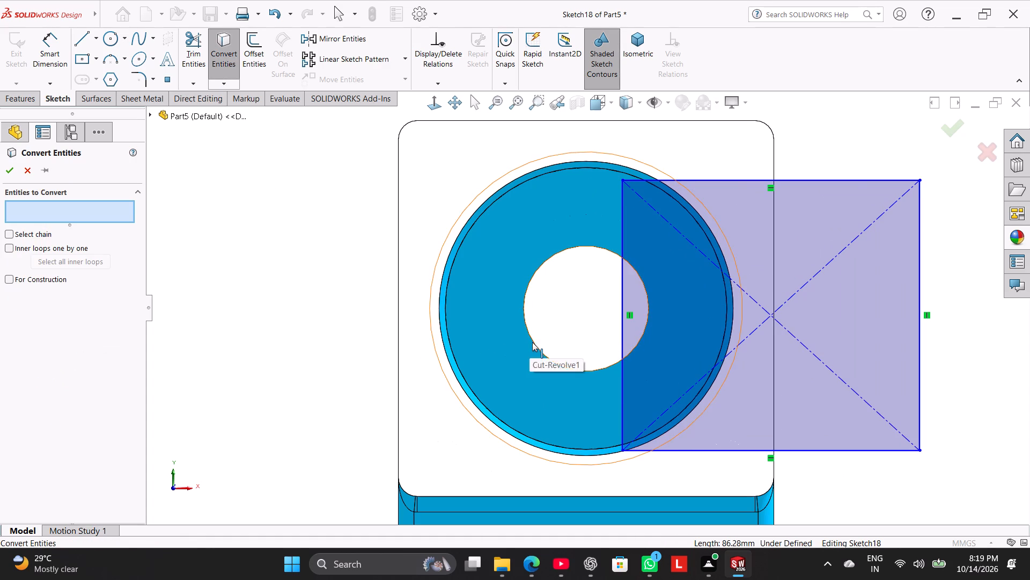
pyautogui.click(531, 343)
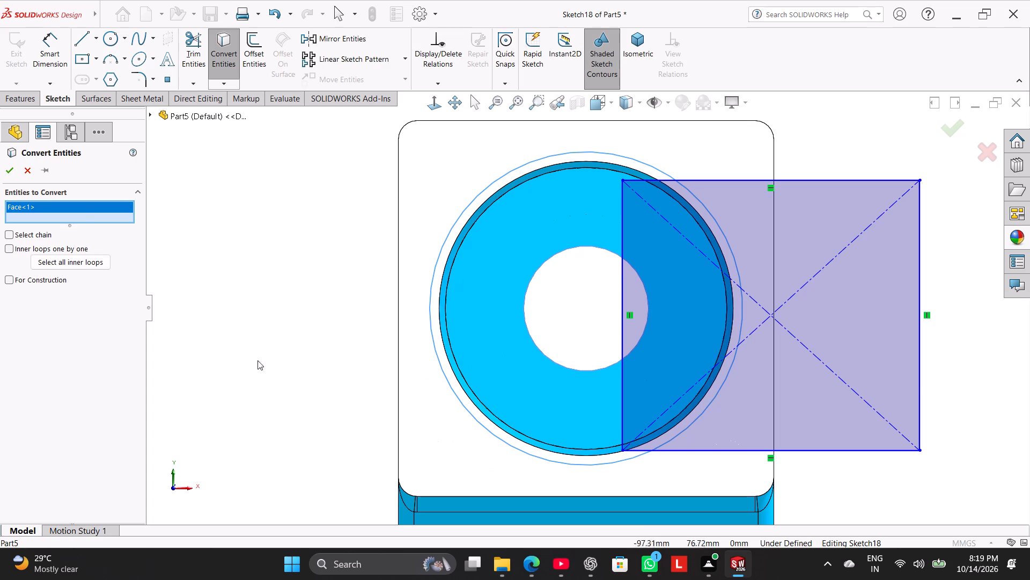
pyautogui.rightClick(86, 207)
pyautogui.click(105, 227)
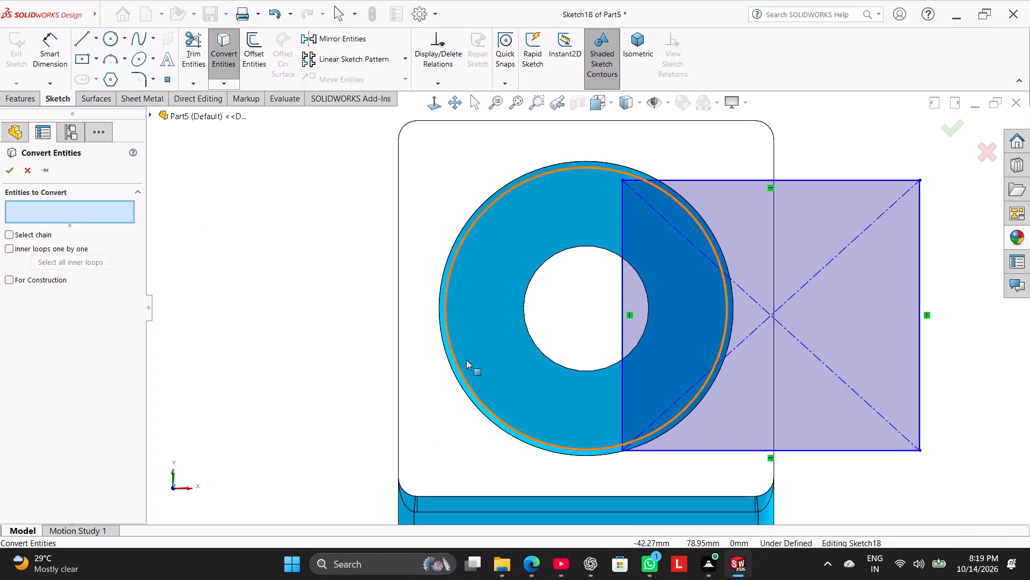
pyautogui.click(537, 346)
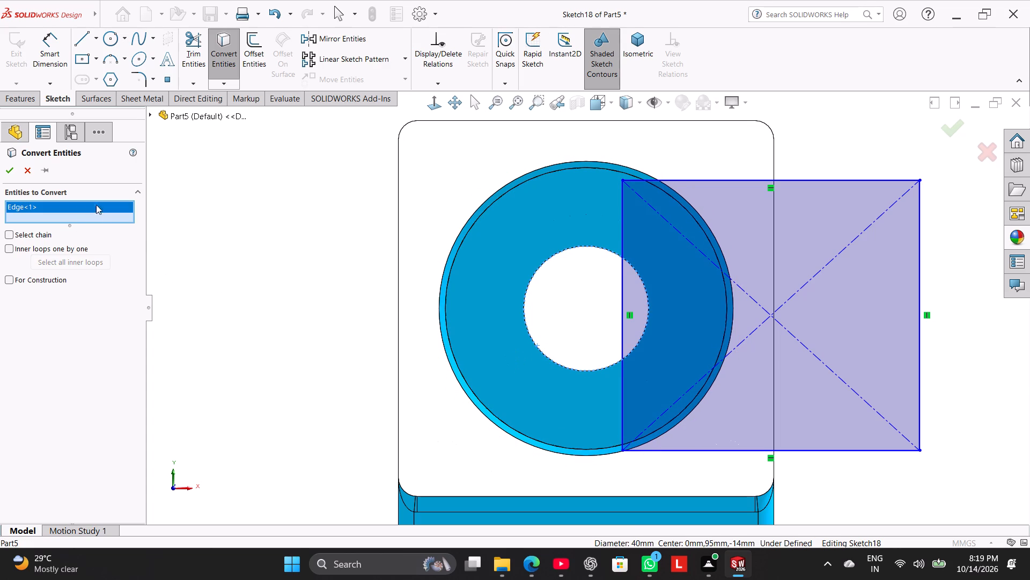
pyautogui.click(10, 169)
pyautogui.rightClick(558, 253)
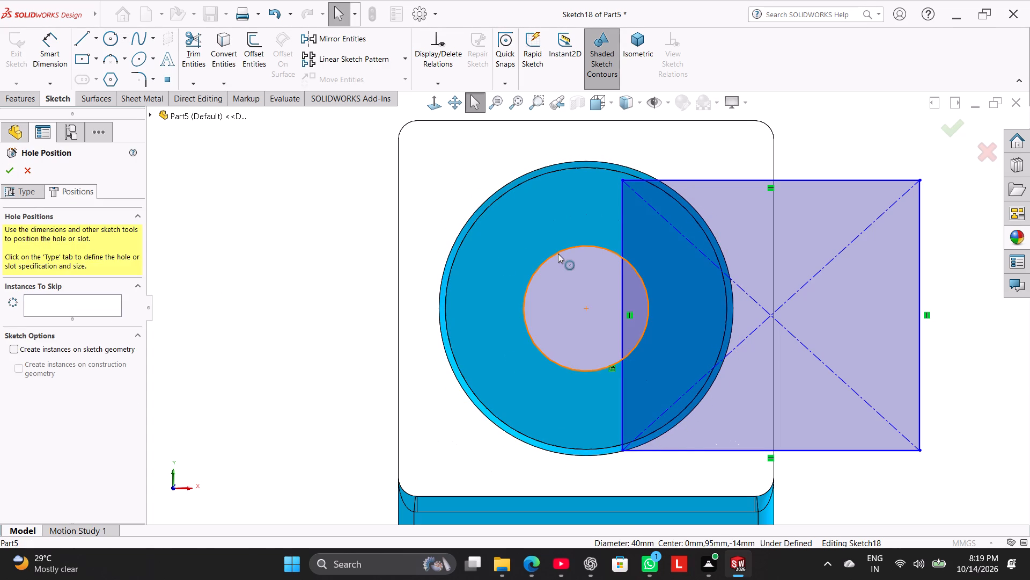
pyautogui.click(585, 242)
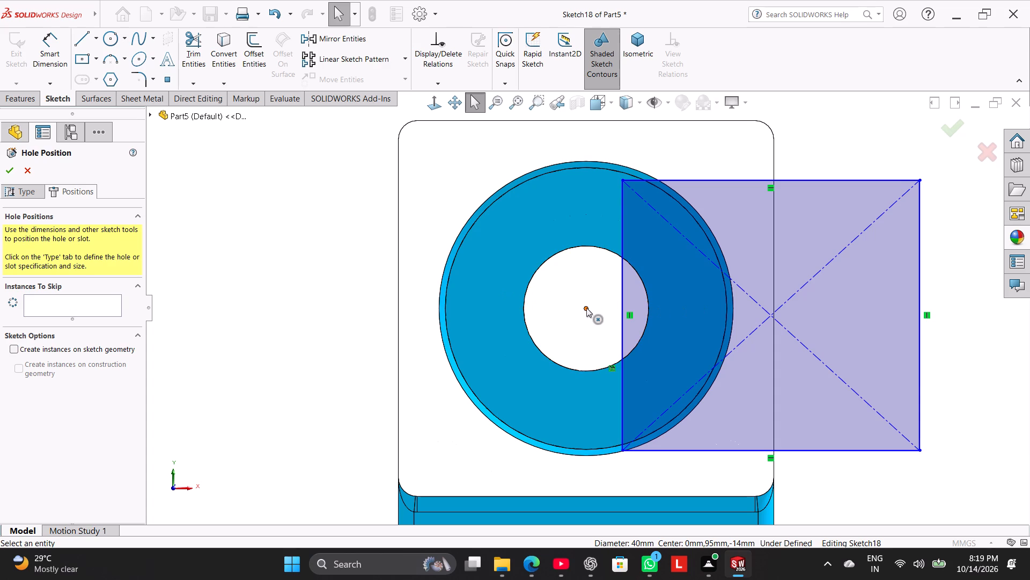
# Make the crossing point of the rectangle's diagonals coincident with the bore's center point.
pyautogui.keyDown('ctrl'); pyautogui.click(586, 309); pyautogui.keyUp('ctrl')
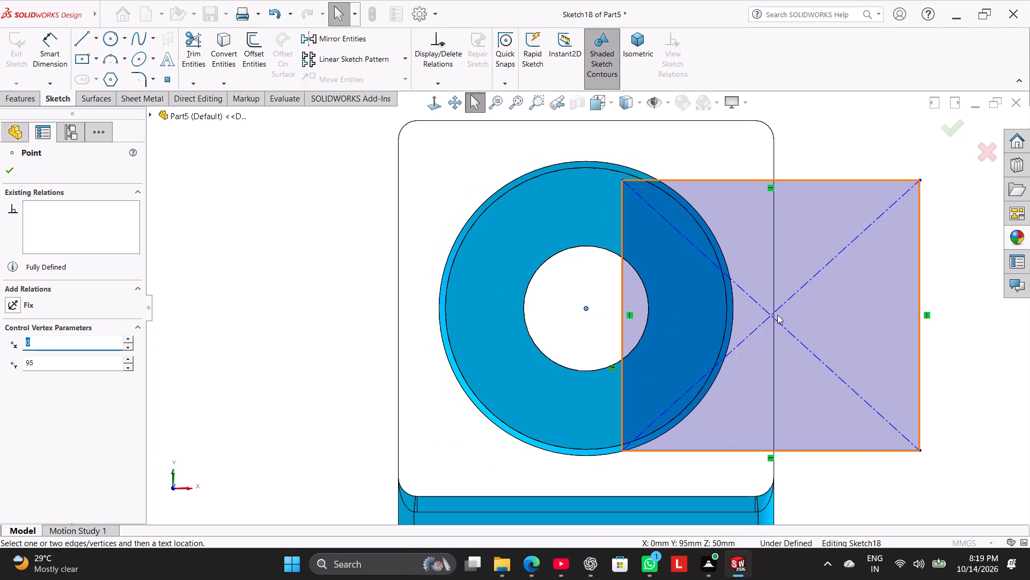
pyautogui.keyDown('ctrl'); pyautogui.click(771, 315); pyautogui.keyUp('ctrl')
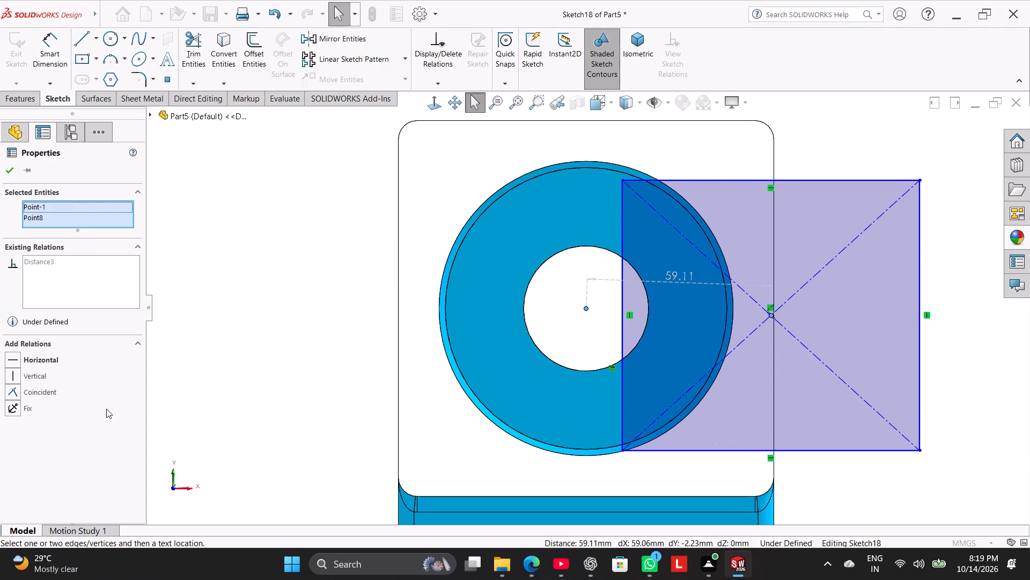
pyautogui.click(45, 395)
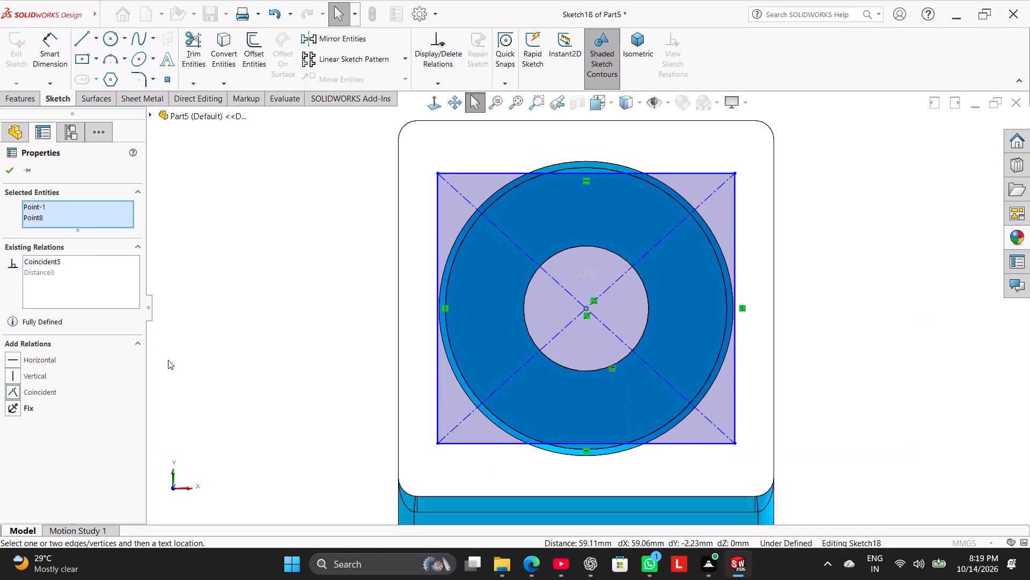
# Dimension the rectangle's height and width to 90 mm each and exit the dimension tool.
pyautogui.click(41, 60)
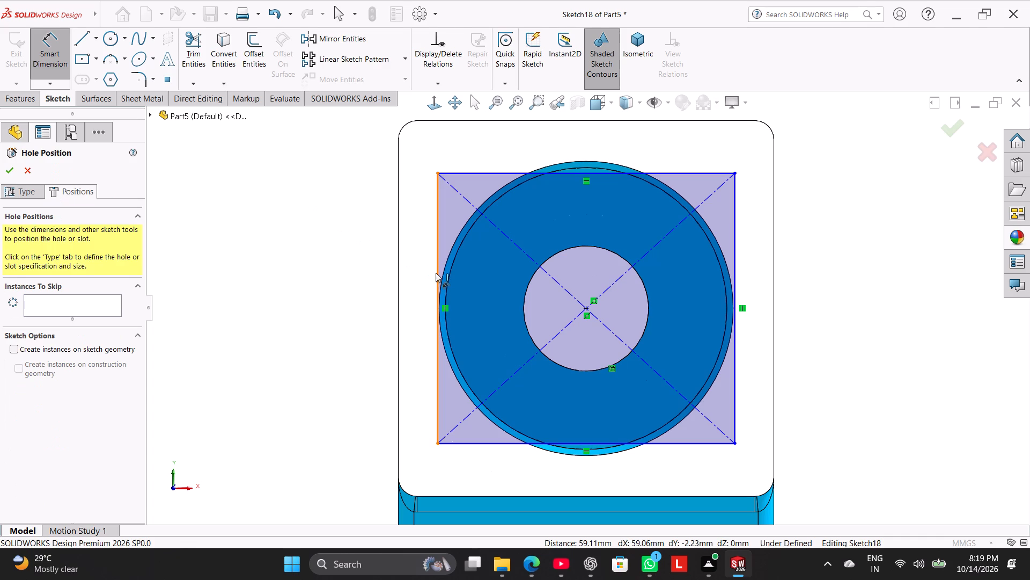
pyautogui.click(436, 273)
pyautogui.click(374, 276)
pyautogui.press('9')
pyautogui.press('0')
pyautogui.press('Return')
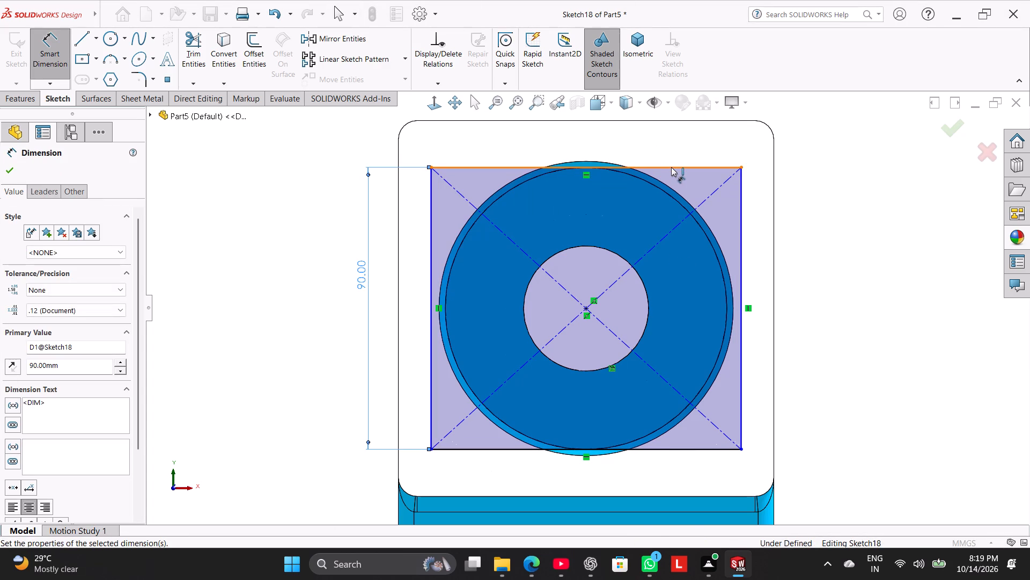
pyautogui.moveTo(671, 167); pyautogui.dragTo(668, 161)
pyautogui.click(598, 141)
pyautogui.press('9')
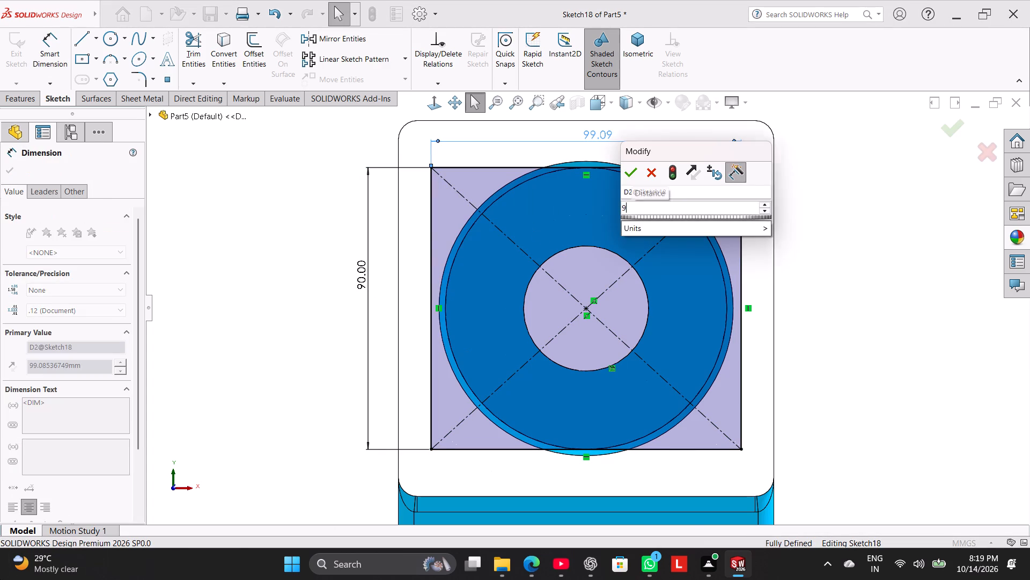
pyautogui.press('0')
pyautogui.press('Return')
pyautogui.rightClick(297, 256)
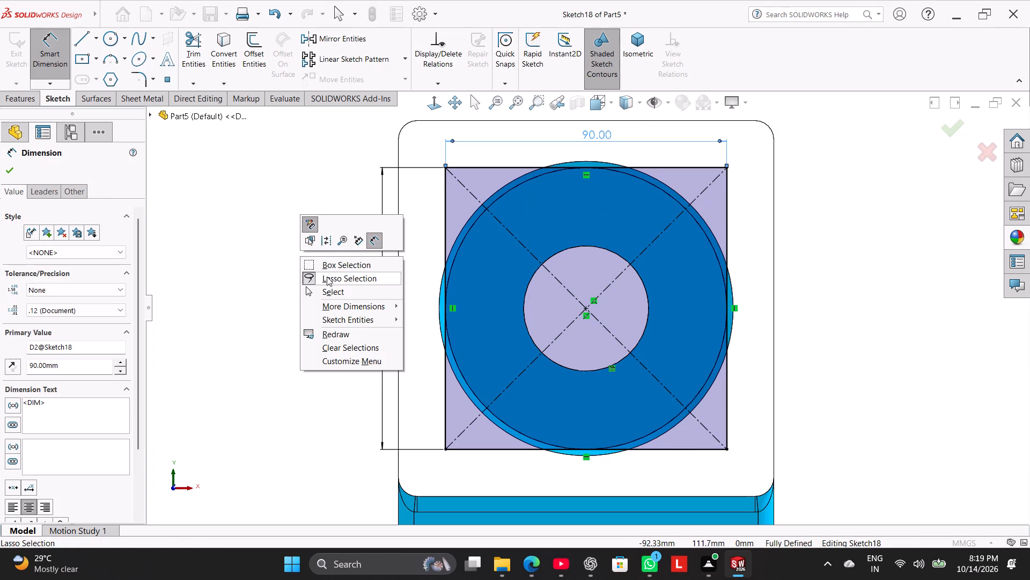
pyautogui.click(332, 290)
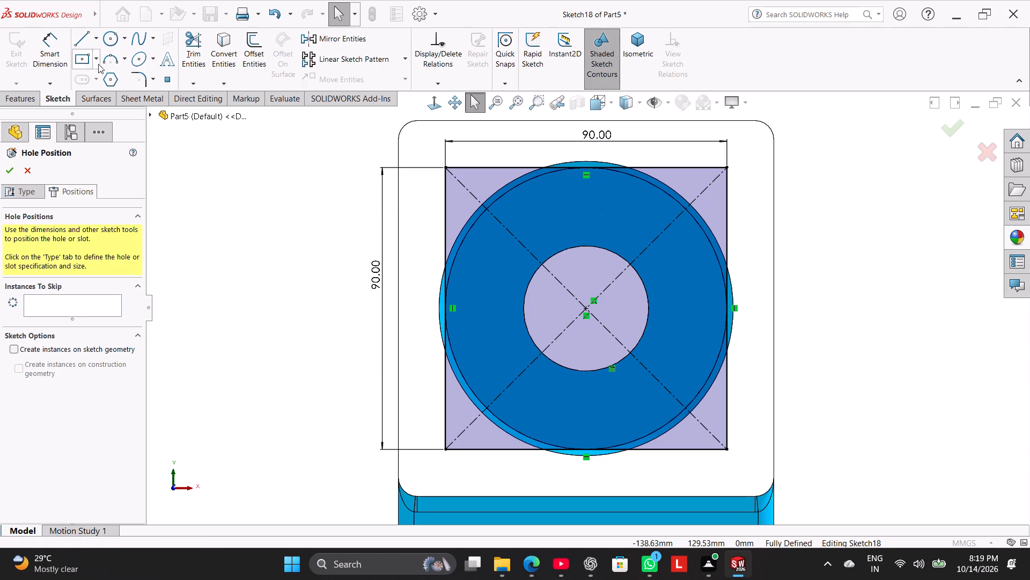
# Place hole points on all four corners of the 90 mm square and finish the M10 tapped hole feature.
pyautogui.click(165, 79)
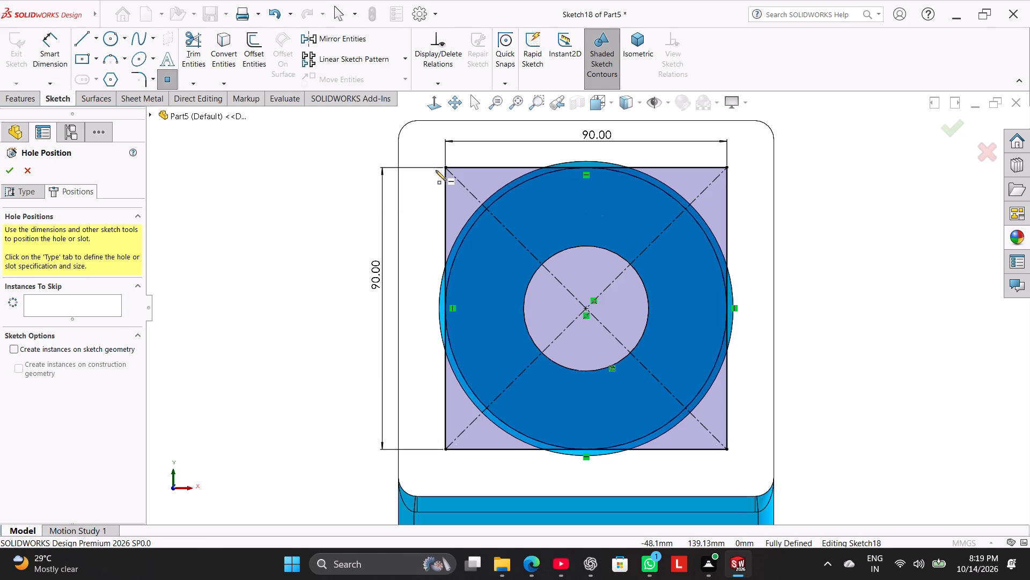
pyautogui.click(446, 168)
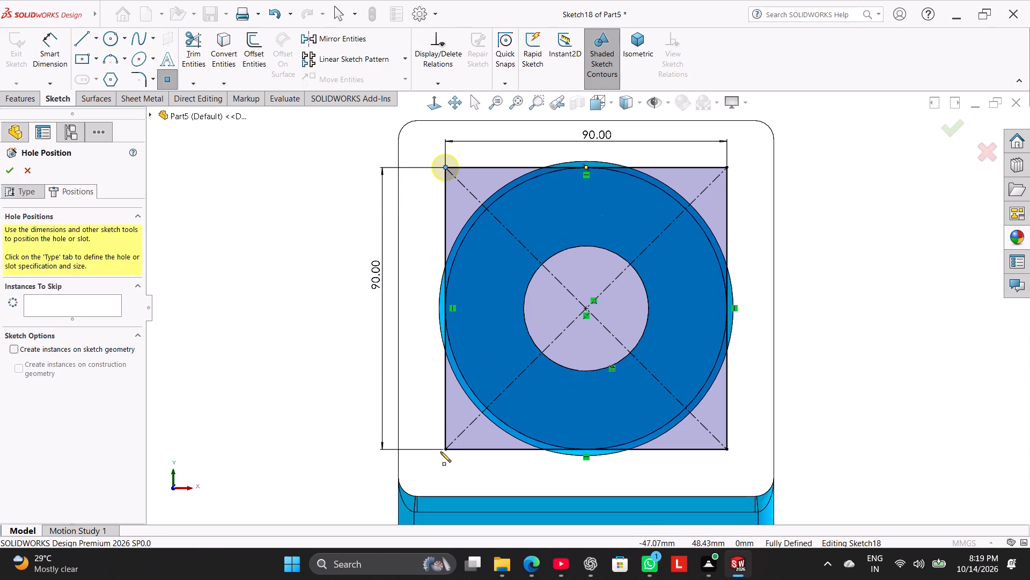
pyautogui.click(445, 451)
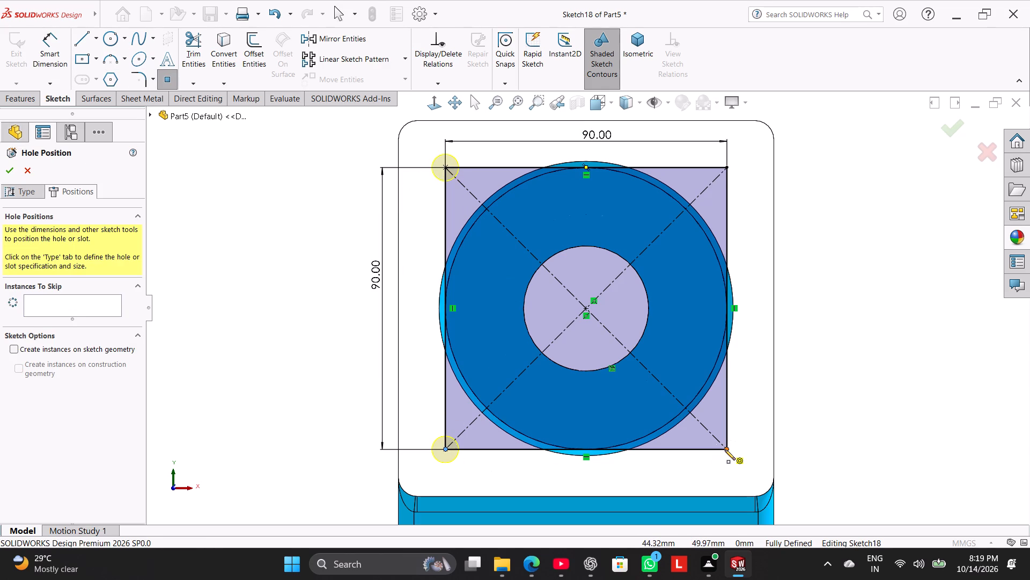
pyautogui.click(728, 450)
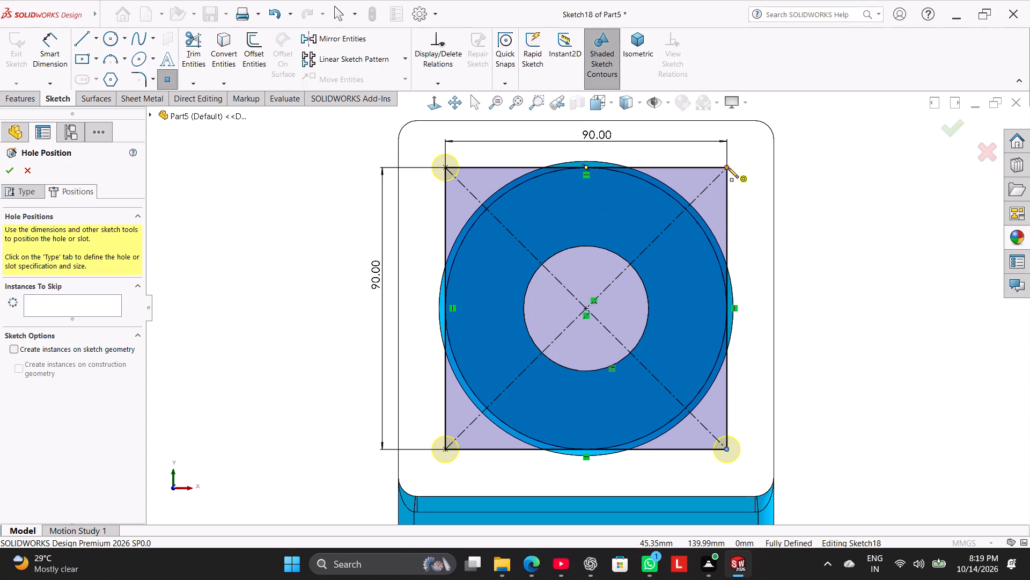
pyautogui.click(728, 168)
pyautogui.click(13, 168)
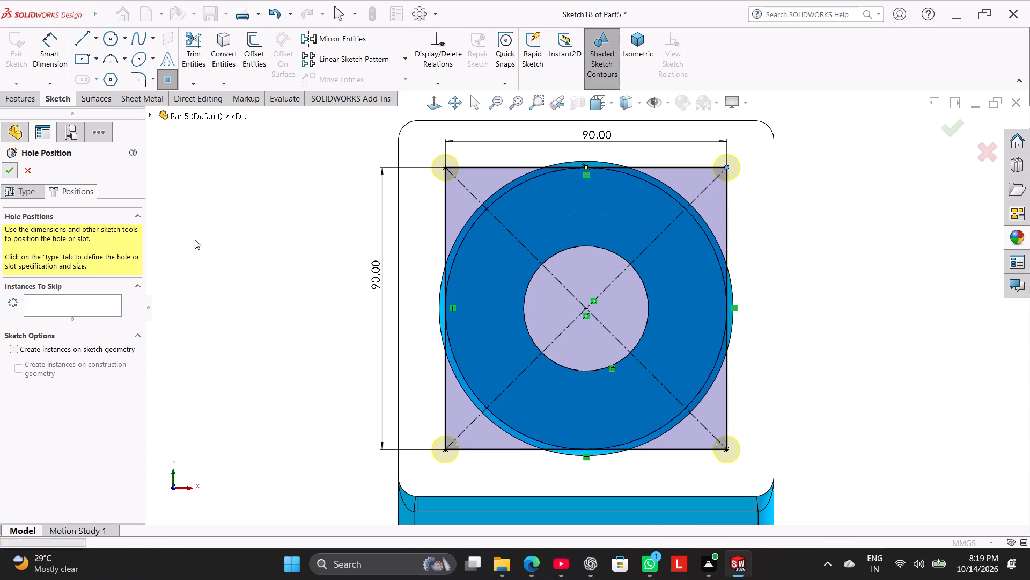
# Examine the bracket and its tapped front-plate holes from several angles, ending in the isometric view.
pyautogui.moveTo(298, 236); pyautogui.dragTo(272, 303, button='middle')
pyautogui.click(272, 303)
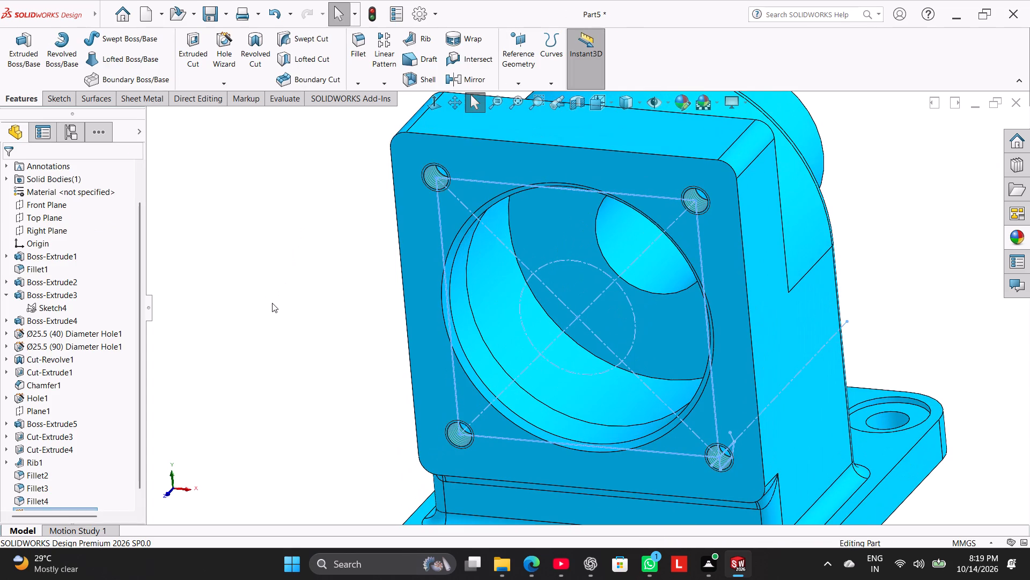
pyautogui.middleClick(268, 277)
pyautogui.moveTo(255, 308); pyautogui.dragTo(328, 212, button='right')
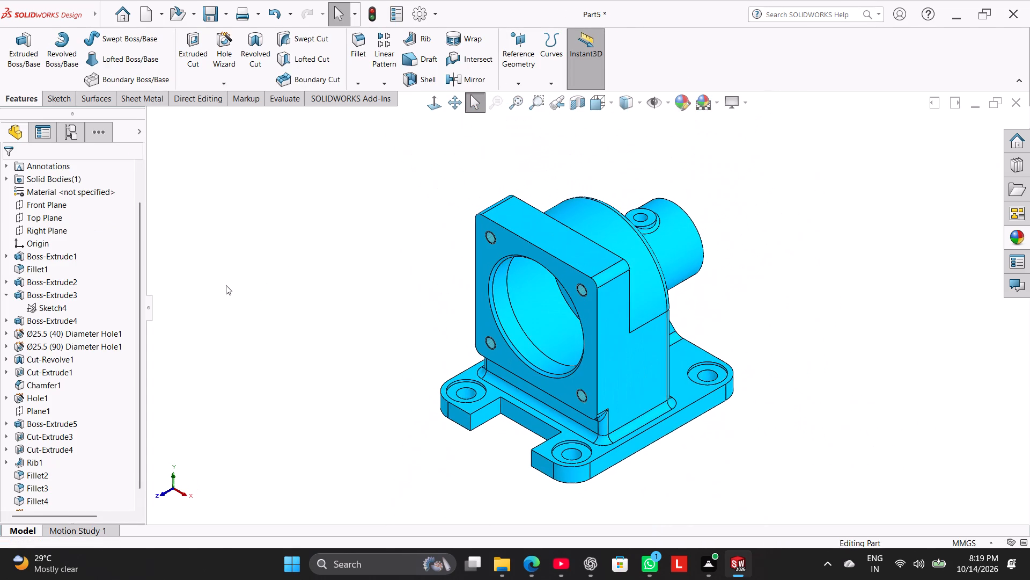
pyautogui.click(226, 285)
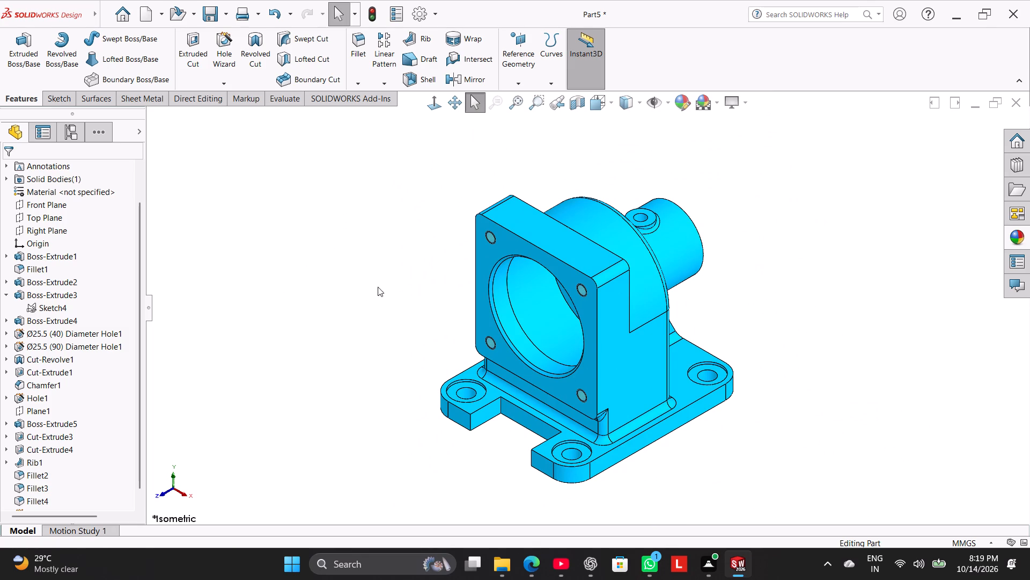
pyautogui.moveTo(378, 287); pyautogui.dragTo(395, 265, button='middle')
pyautogui.moveTo(320, 321); pyautogui.dragTo(348, 292, button='right')
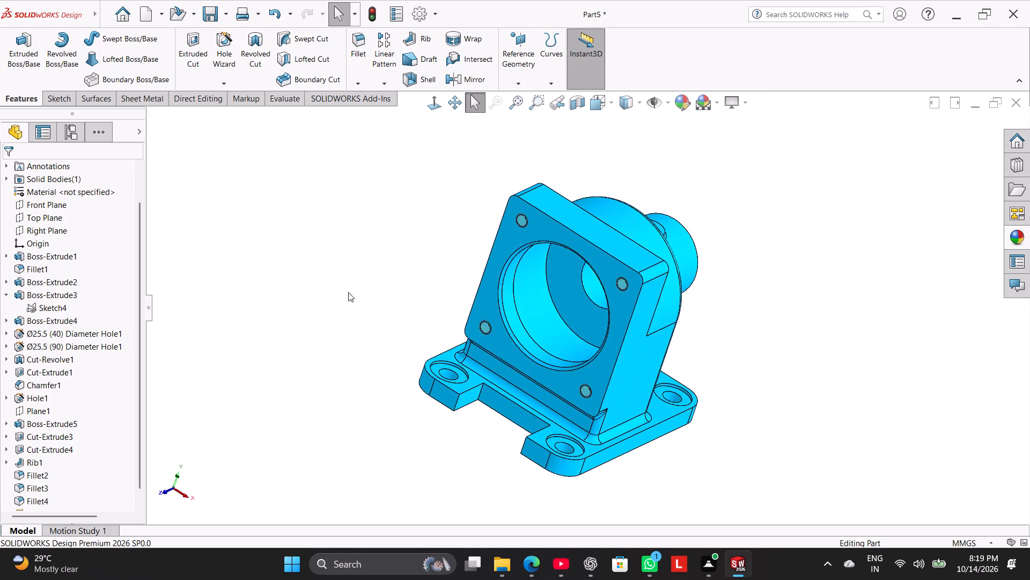
pyautogui.moveTo(348, 292); pyautogui.dragTo(442, 225, button='right')
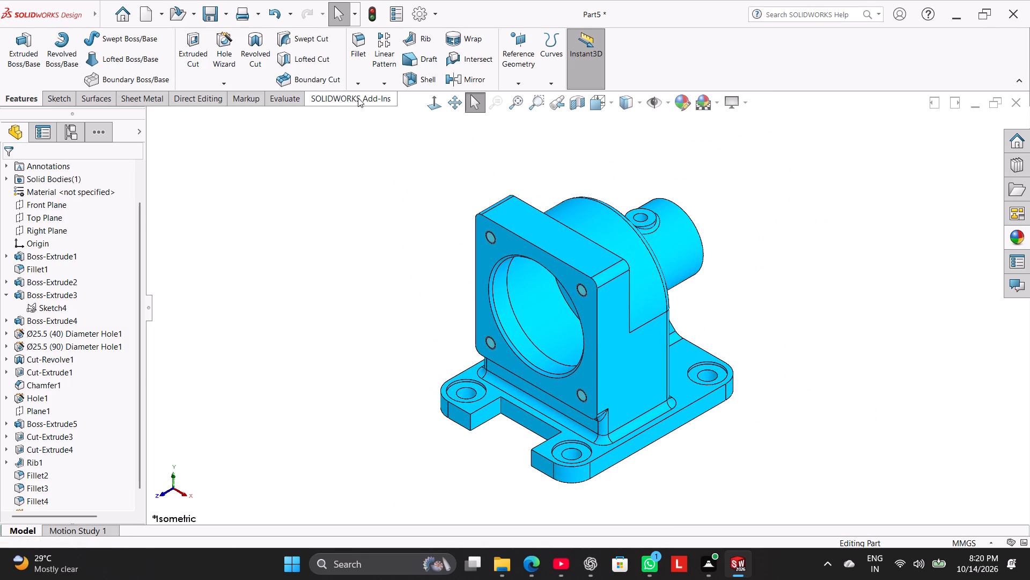
# Save the part under the name Flanged Bearing Support Housing in the Worked folder.
pyautogui.click(222, 12)
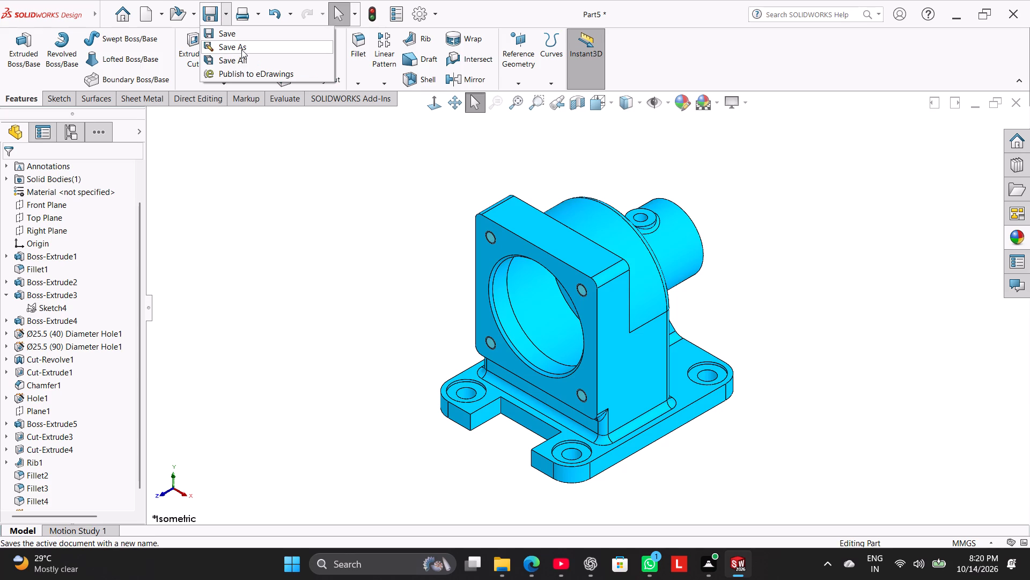
pyautogui.click(241, 48)
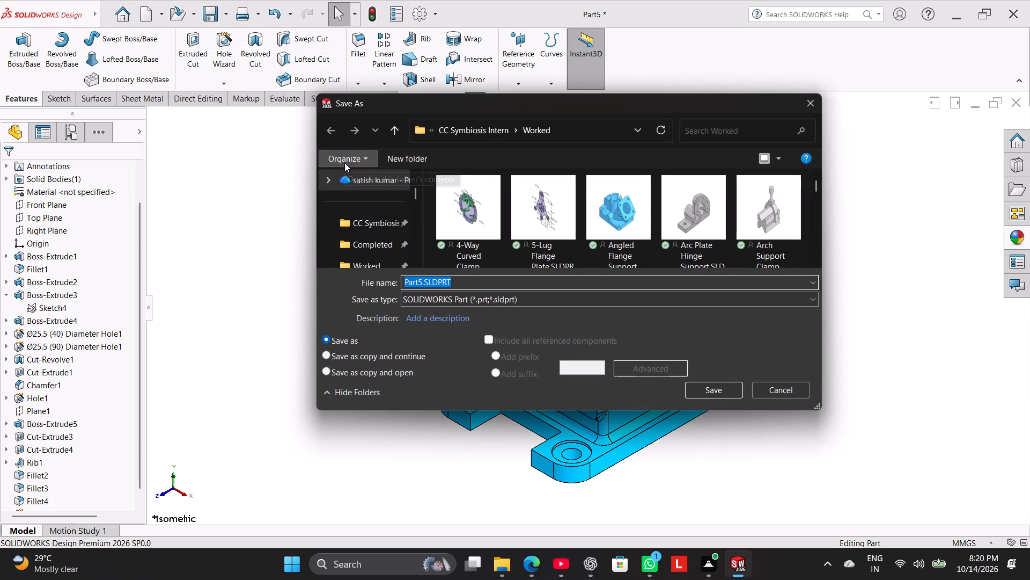
pyautogui.hotkey('ctrl', 'v')
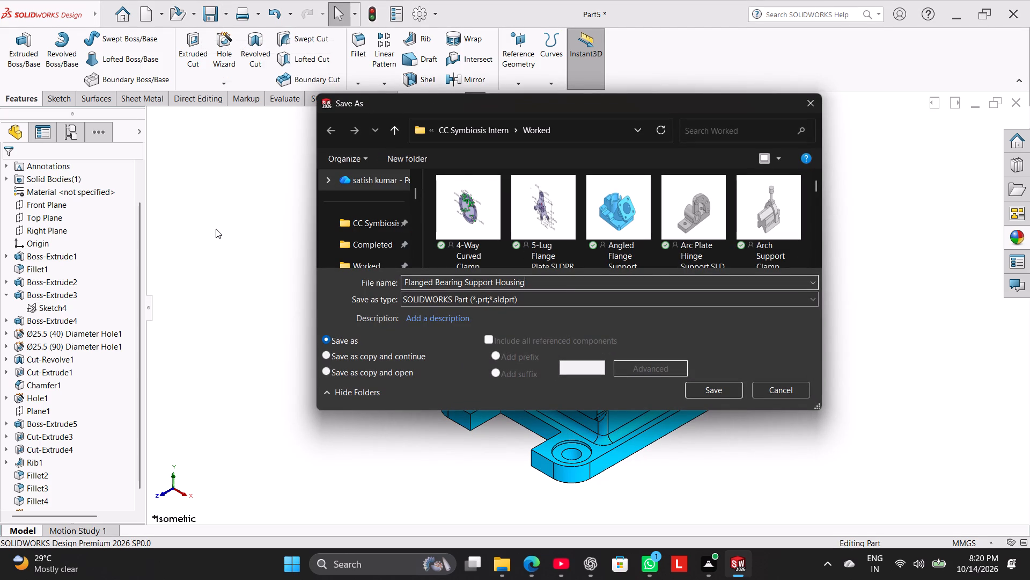
pyautogui.click(709, 391)
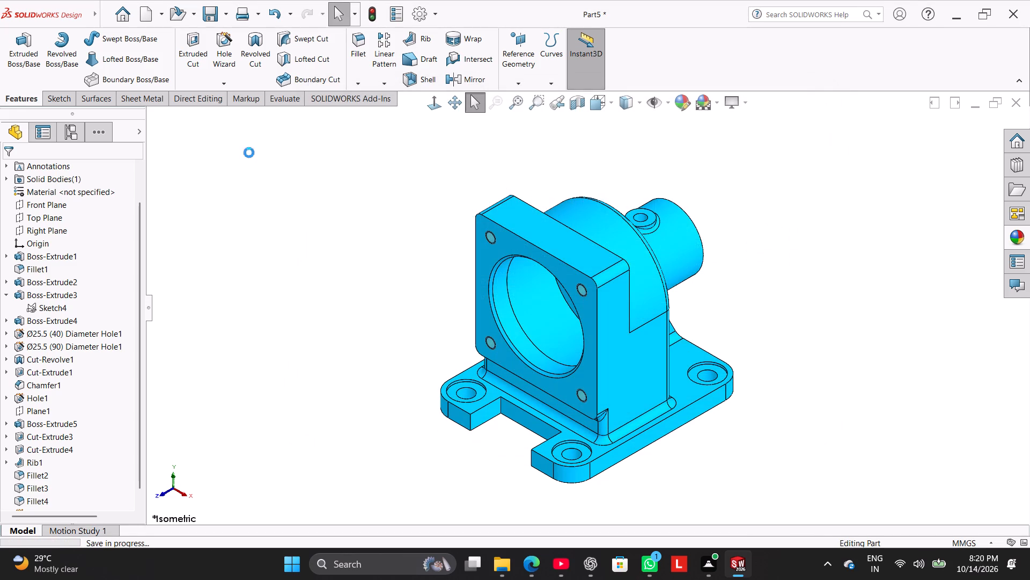
# Save a PDF copy of the part as Flanged Bearing Support Housing.pdf in the Worked folder.
pyautogui.click(224, 7)
pyautogui.click(236, 41)
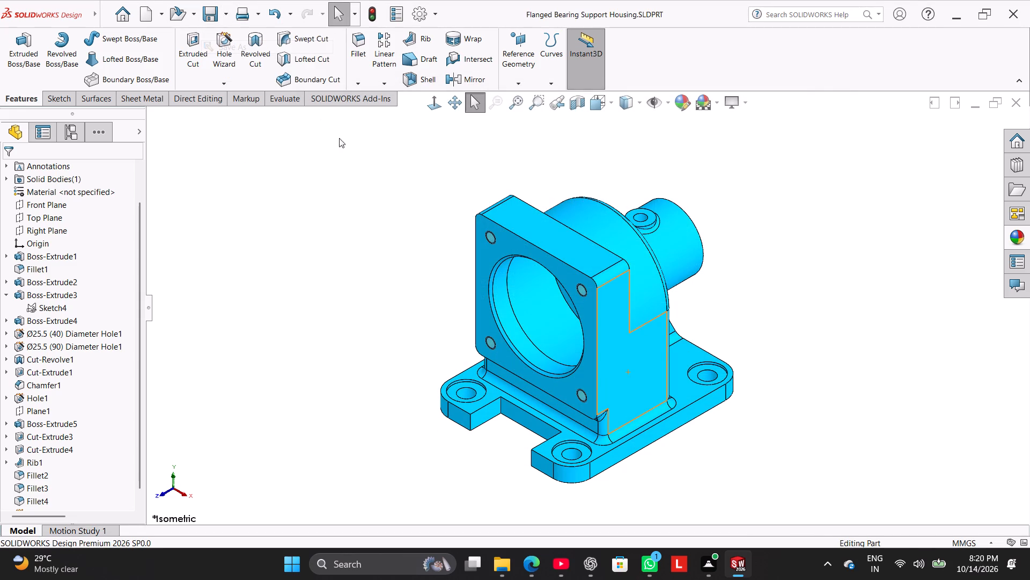
pyautogui.click(816, 110)
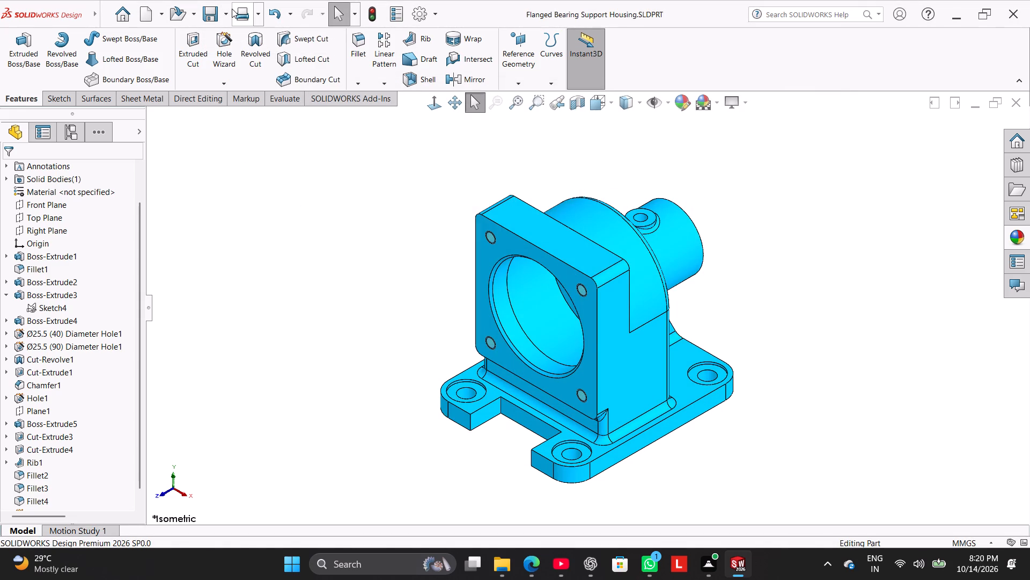
pyautogui.click(227, 7)
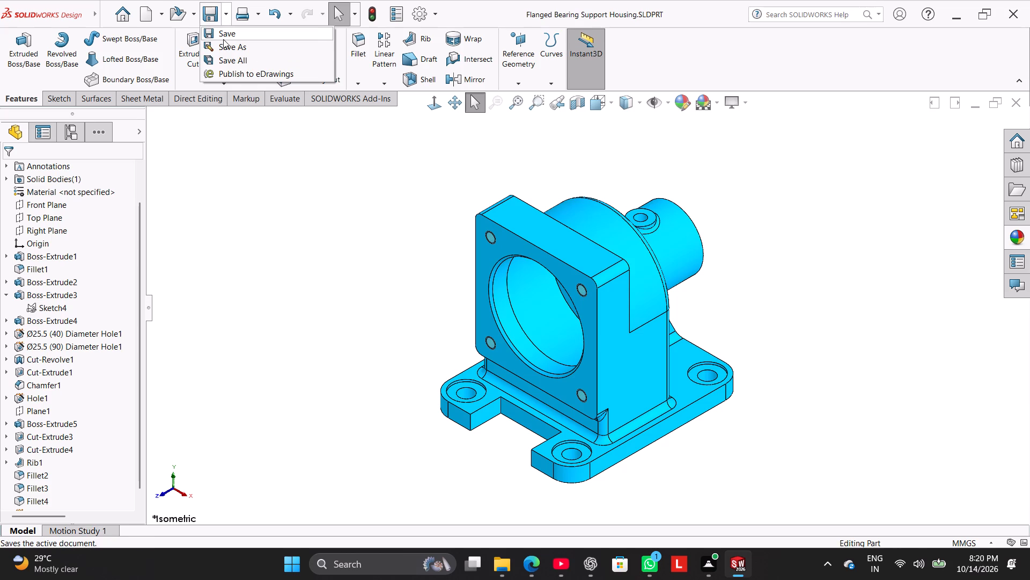
pyautogui.click(224, 41)
pyautogui.click(624, 298)
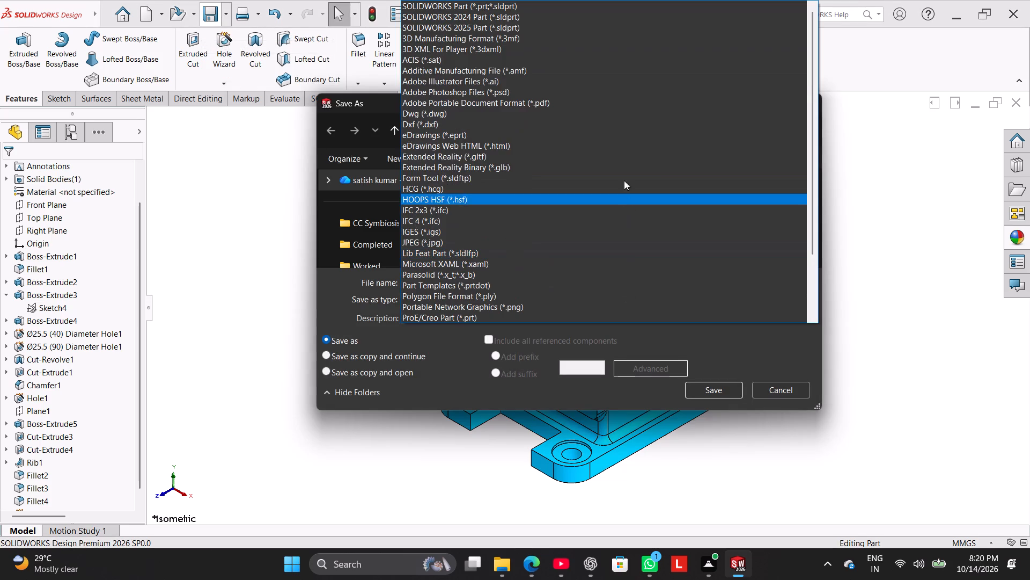
pyautogui.click(608, 106)
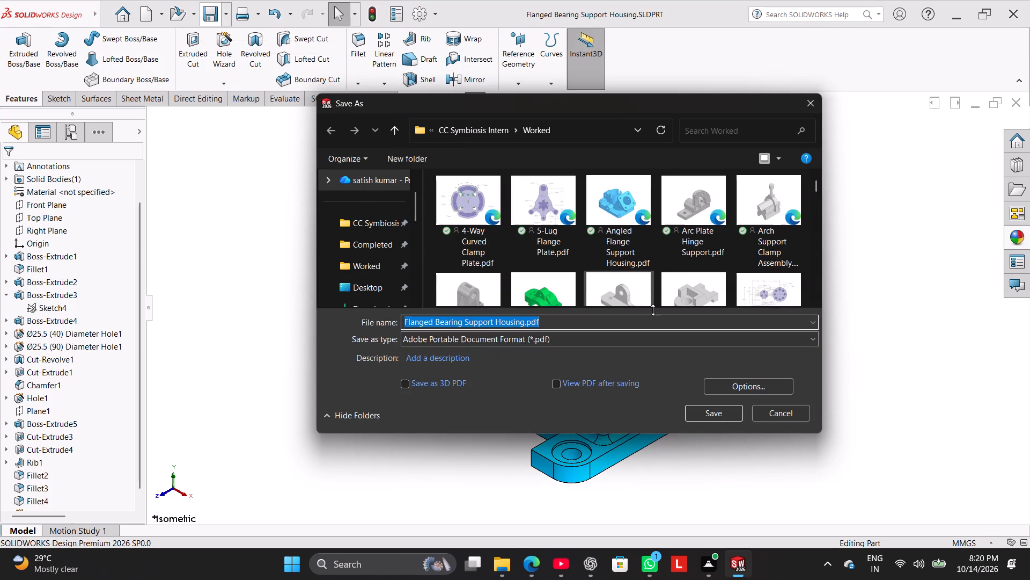
pyautogui.click(700, 411)
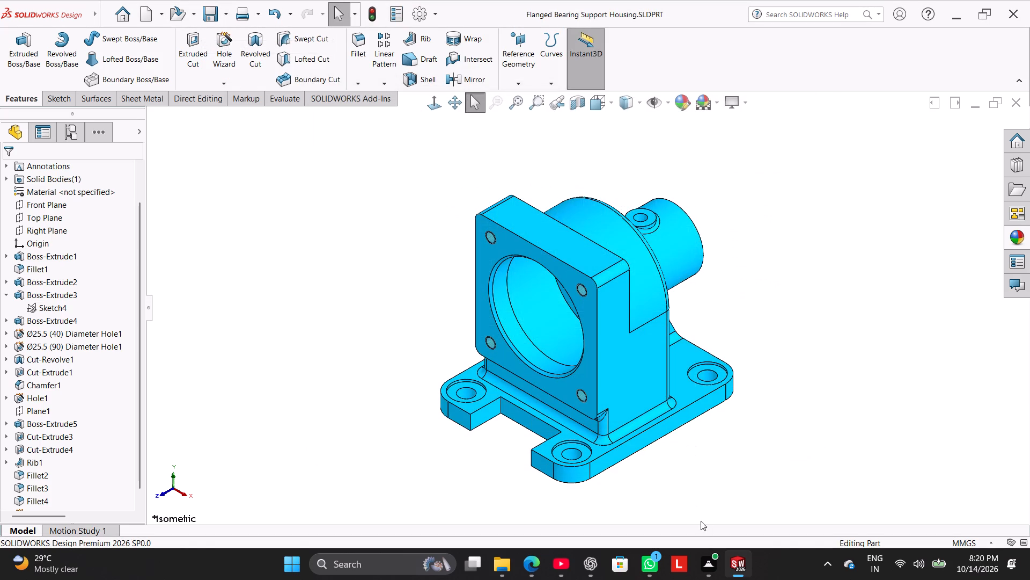